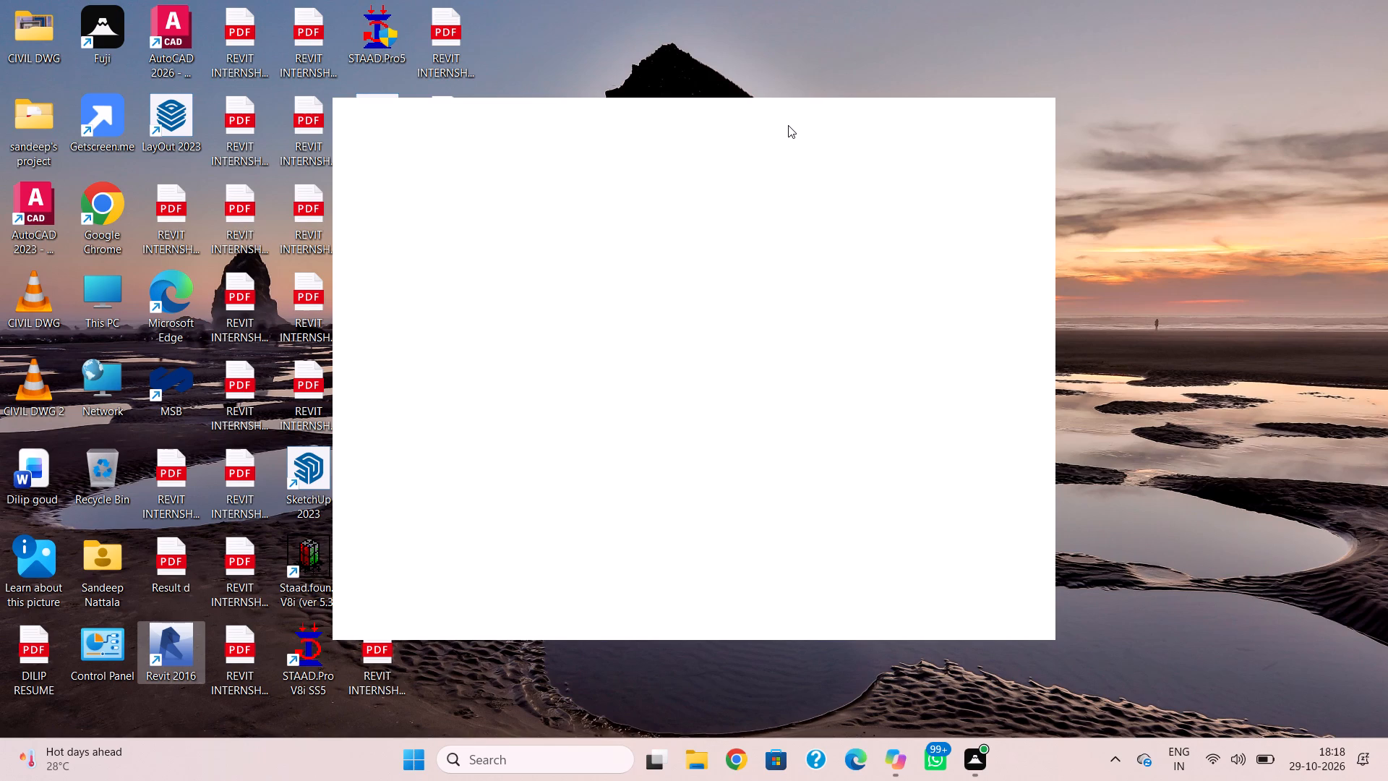
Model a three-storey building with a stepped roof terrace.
Bring up the Shut Down Windows dialog from the desktop.
{"action": "left_click", "coordinate": [907, 65]}
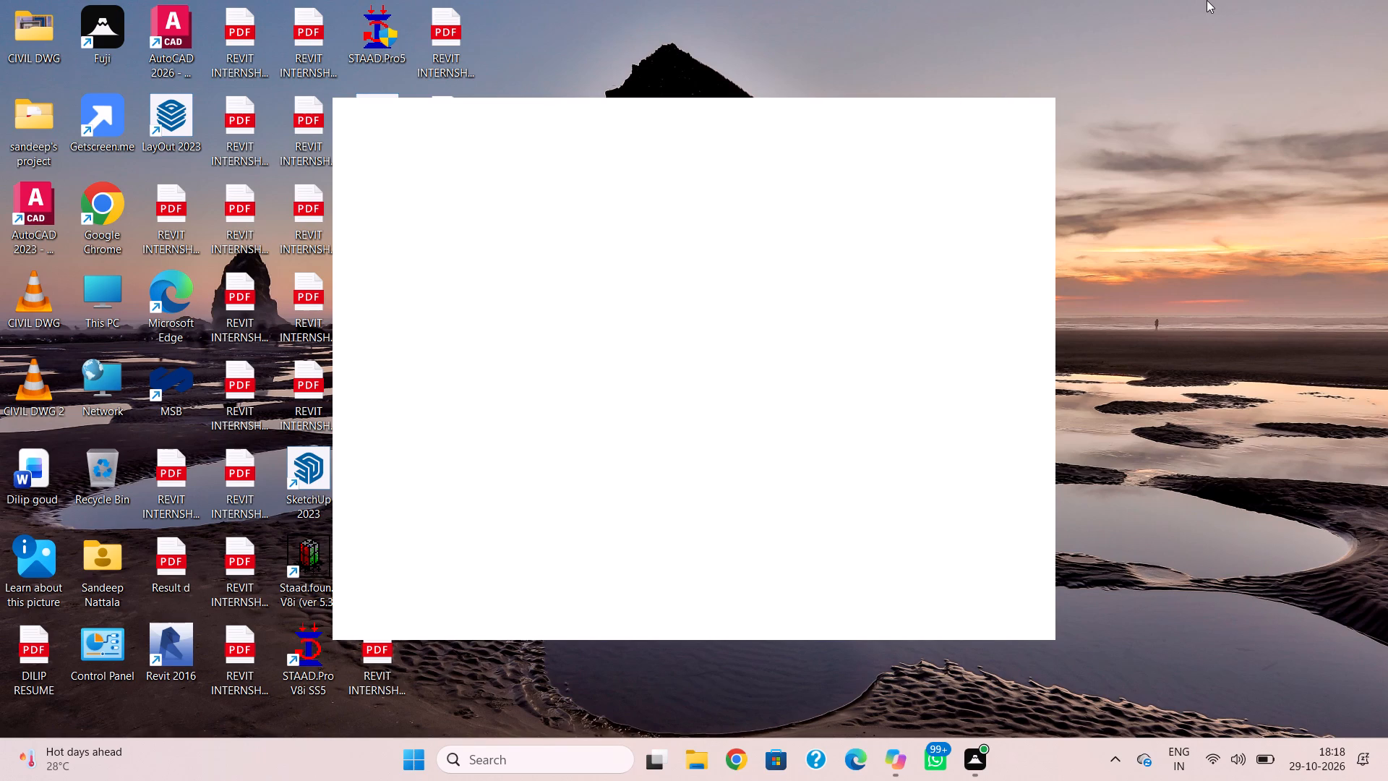
{"action": "left_click", "coordinate": [1129, 129]}
{"action": "key", "text": "alt+F4"}
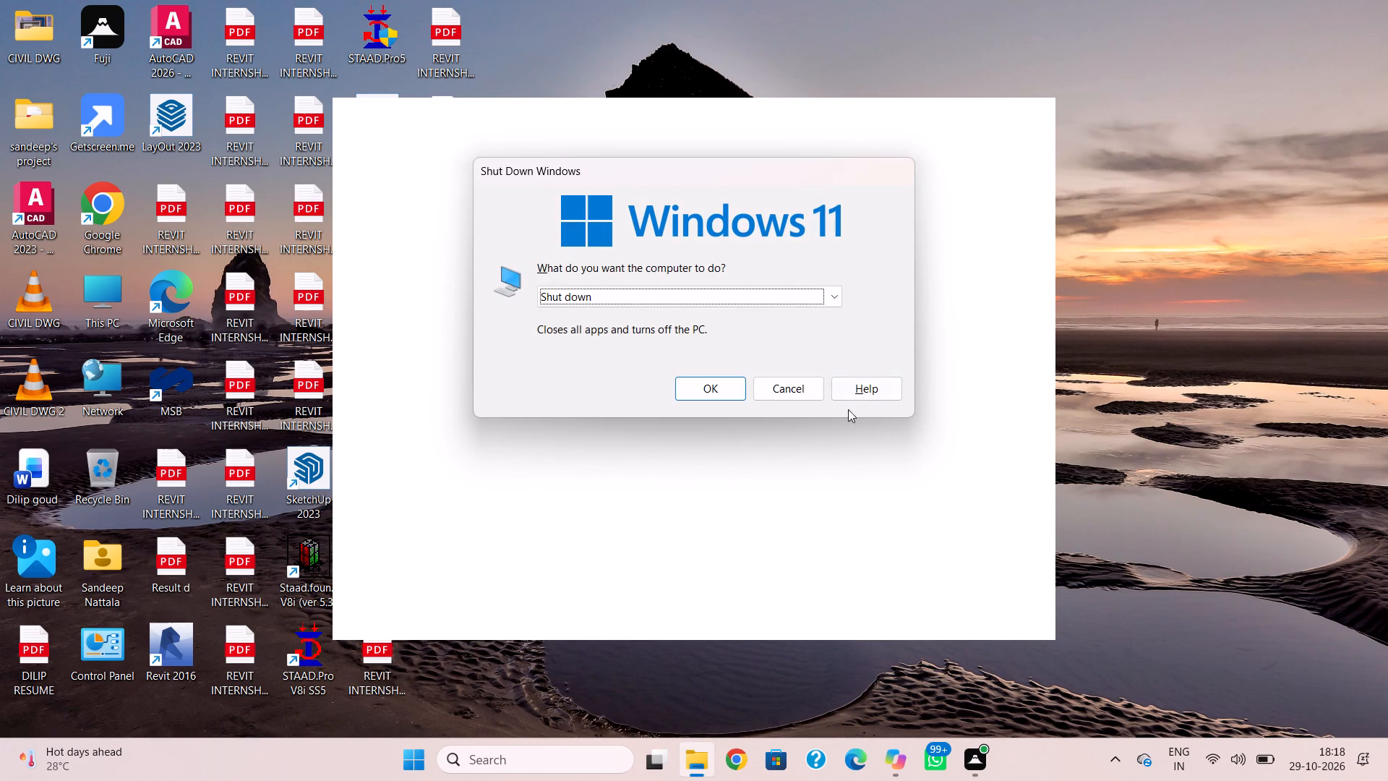
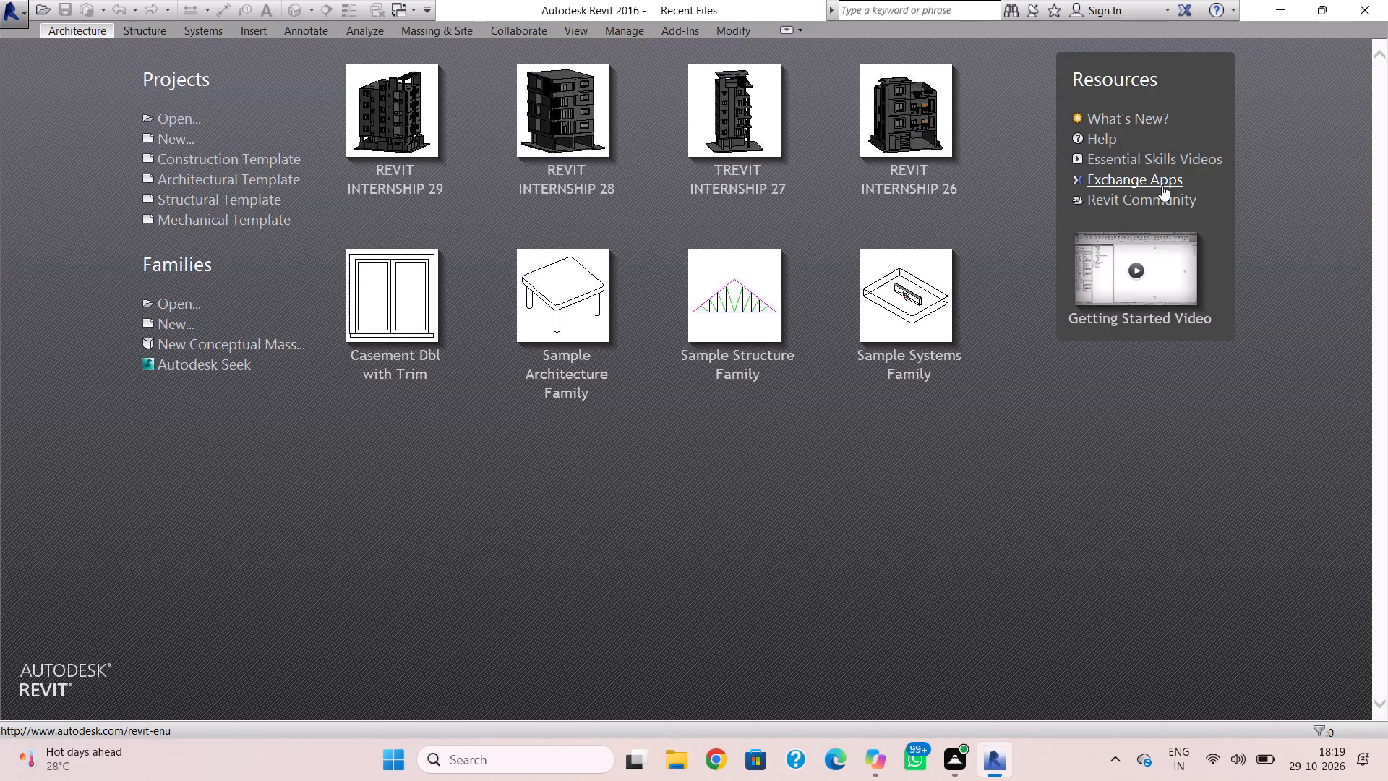
Create a new project from the Architectural Template.
{"action": "left_click", "coordinate": [222, 181]}
{"action": "left_click", "coordinate": [222, 181]}
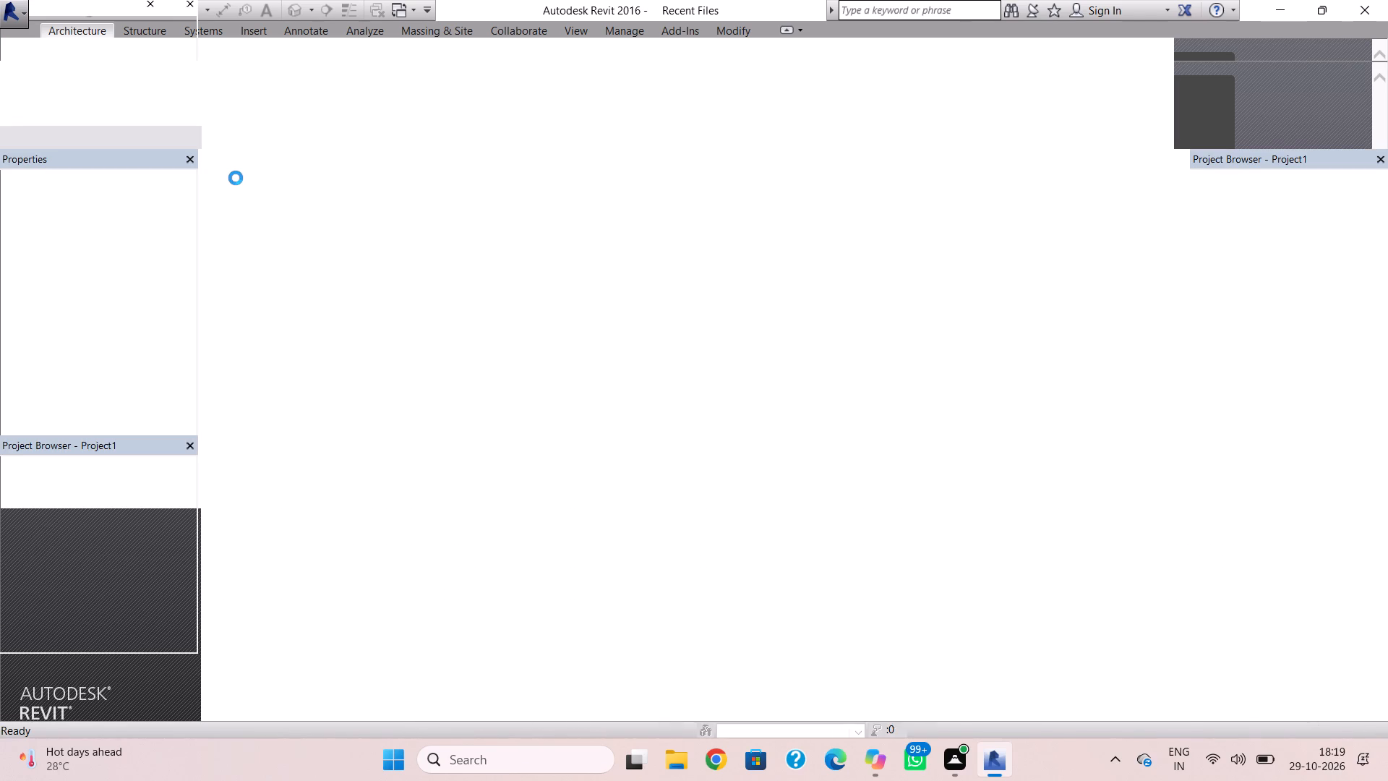
{"action": "left_click_drag", "start_coordinate": [236, 178], "coordinate": [243, 173]}
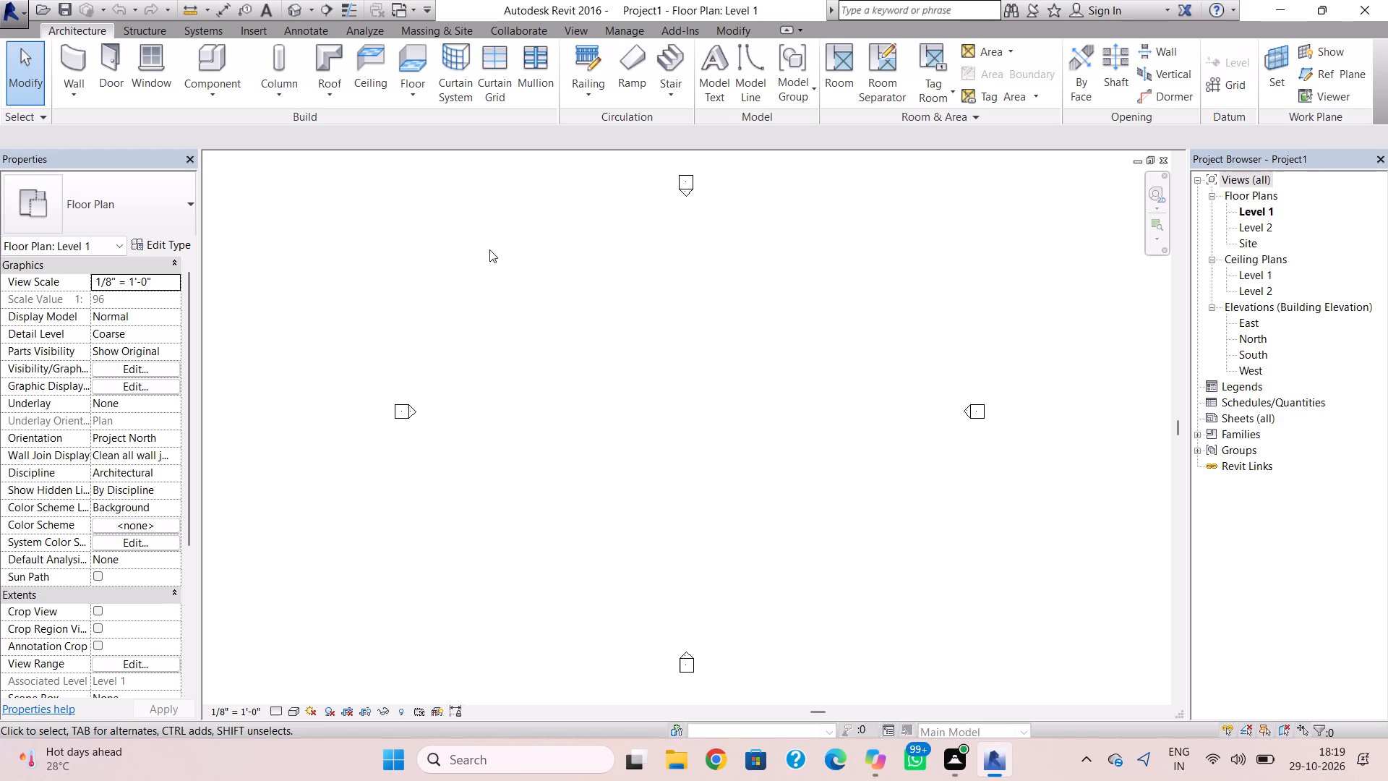
{"action": "key", "text": "Return"}
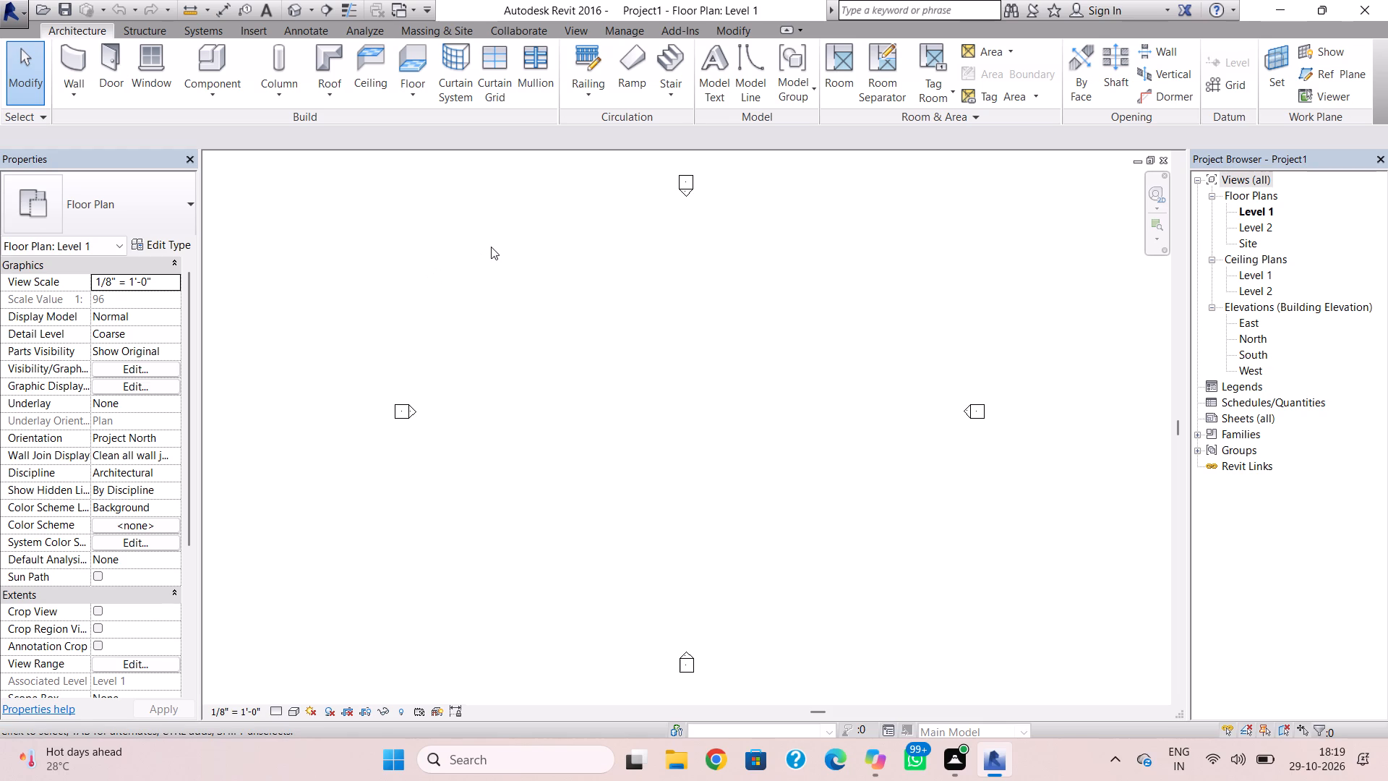
Draw a rectangle of Generic - 8" walls about 40' by 36' on the Level 1 floor plan, between the elevation markers.
{"action": "left_click", "coordinate": [80, 64]}
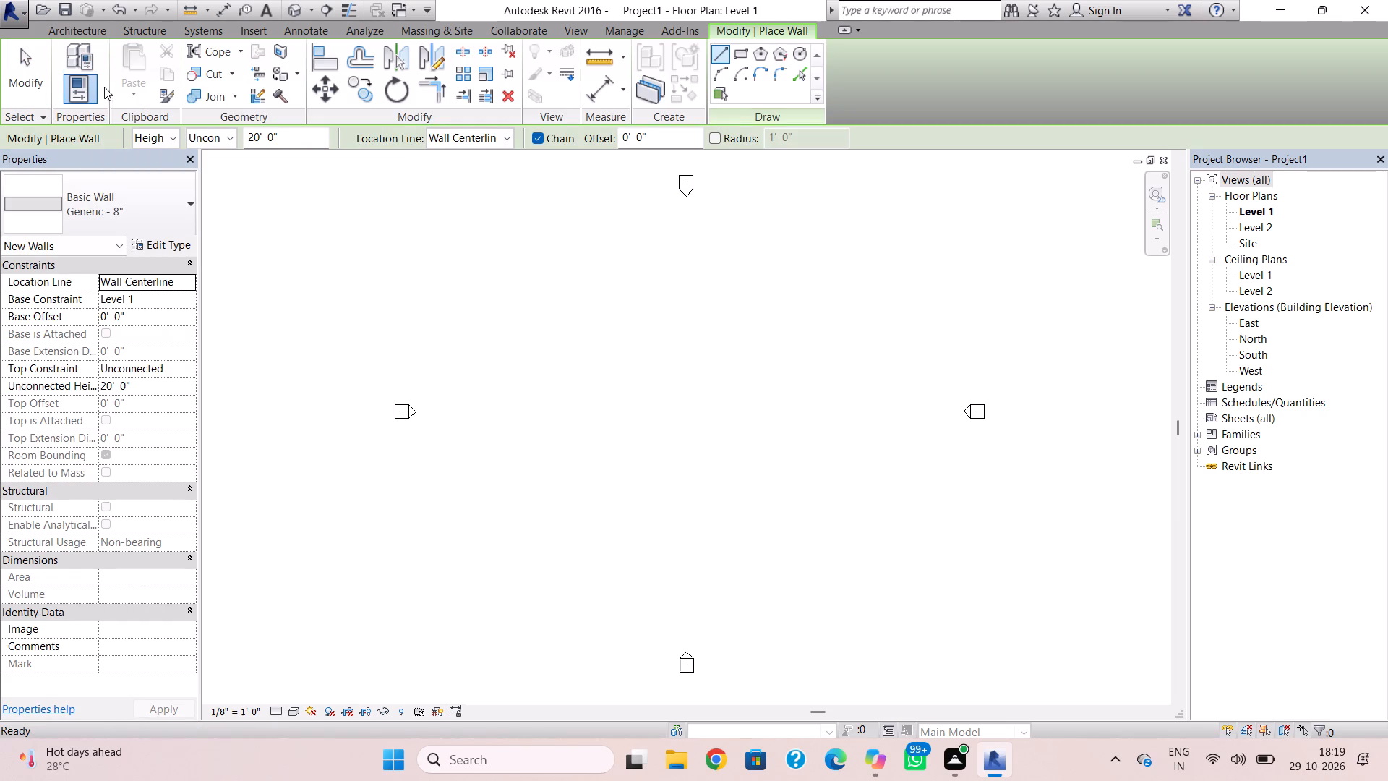
{"action": "left_click", "coordinate": [735, 51]}
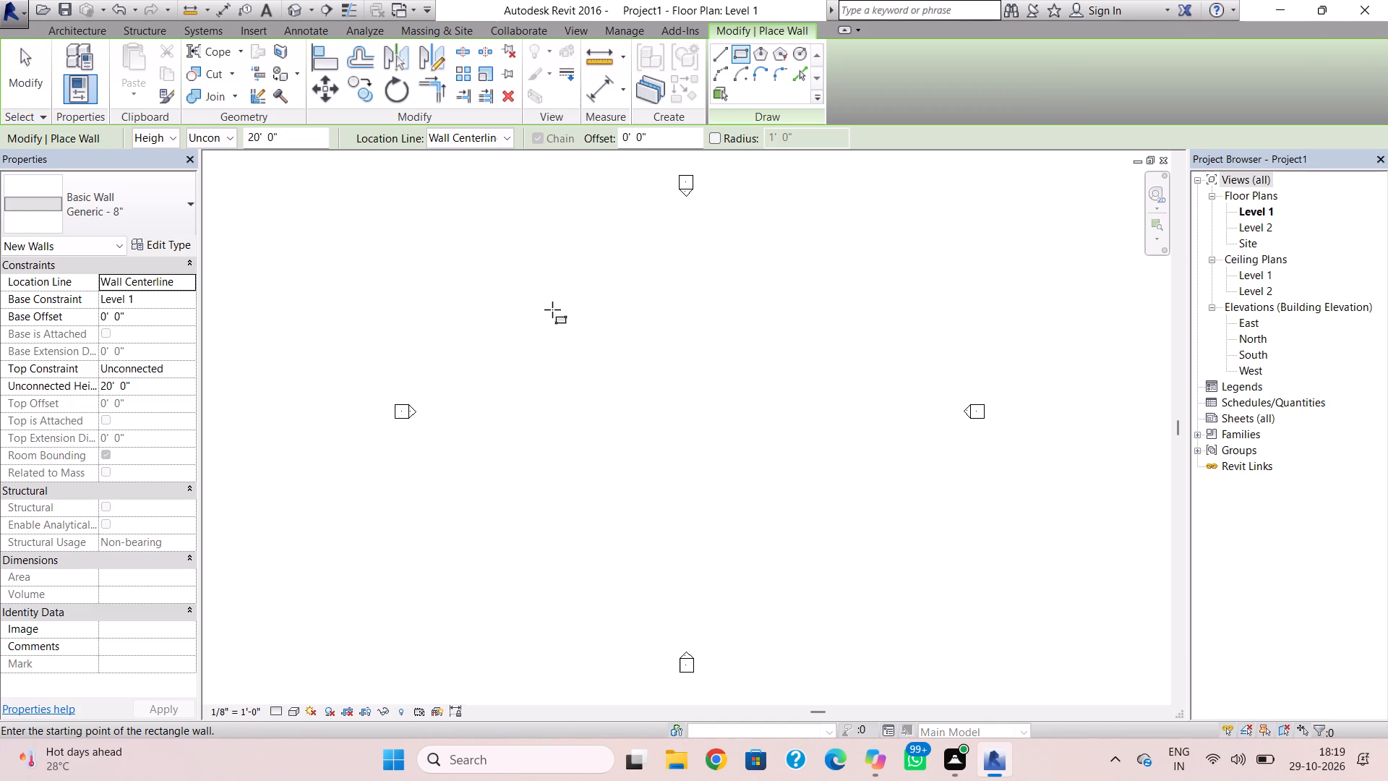
{"action": "left_click", "coordinate": [524, 276]}
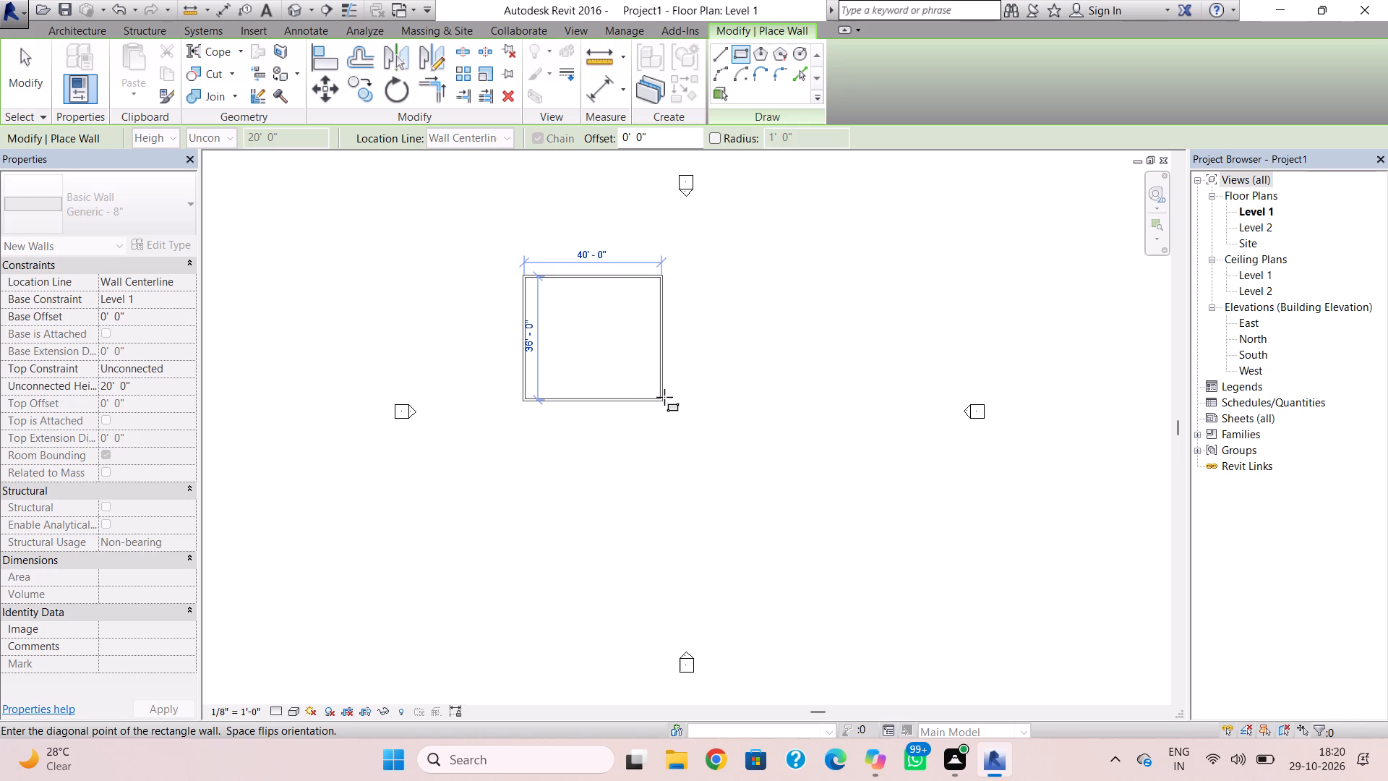
{"action": "left_click", "coordinate": [664, 397]}
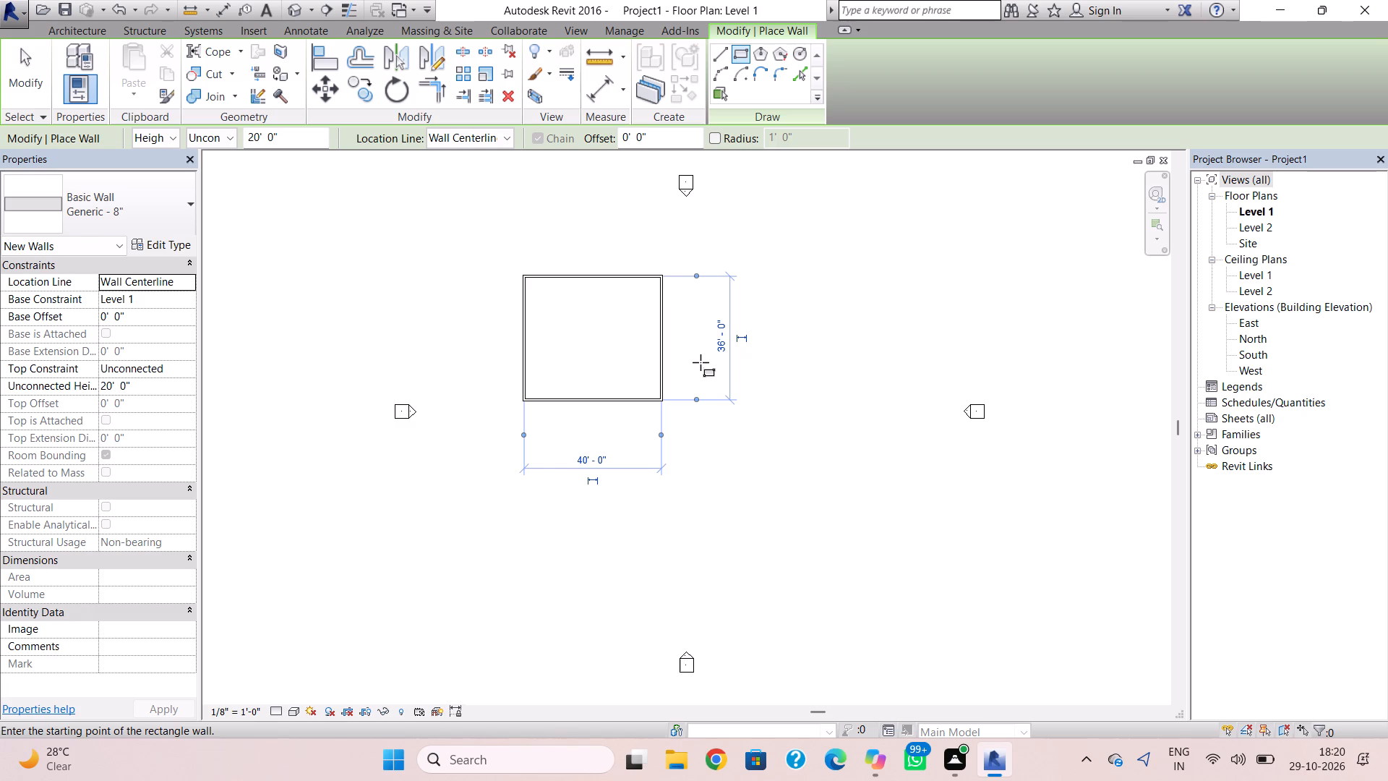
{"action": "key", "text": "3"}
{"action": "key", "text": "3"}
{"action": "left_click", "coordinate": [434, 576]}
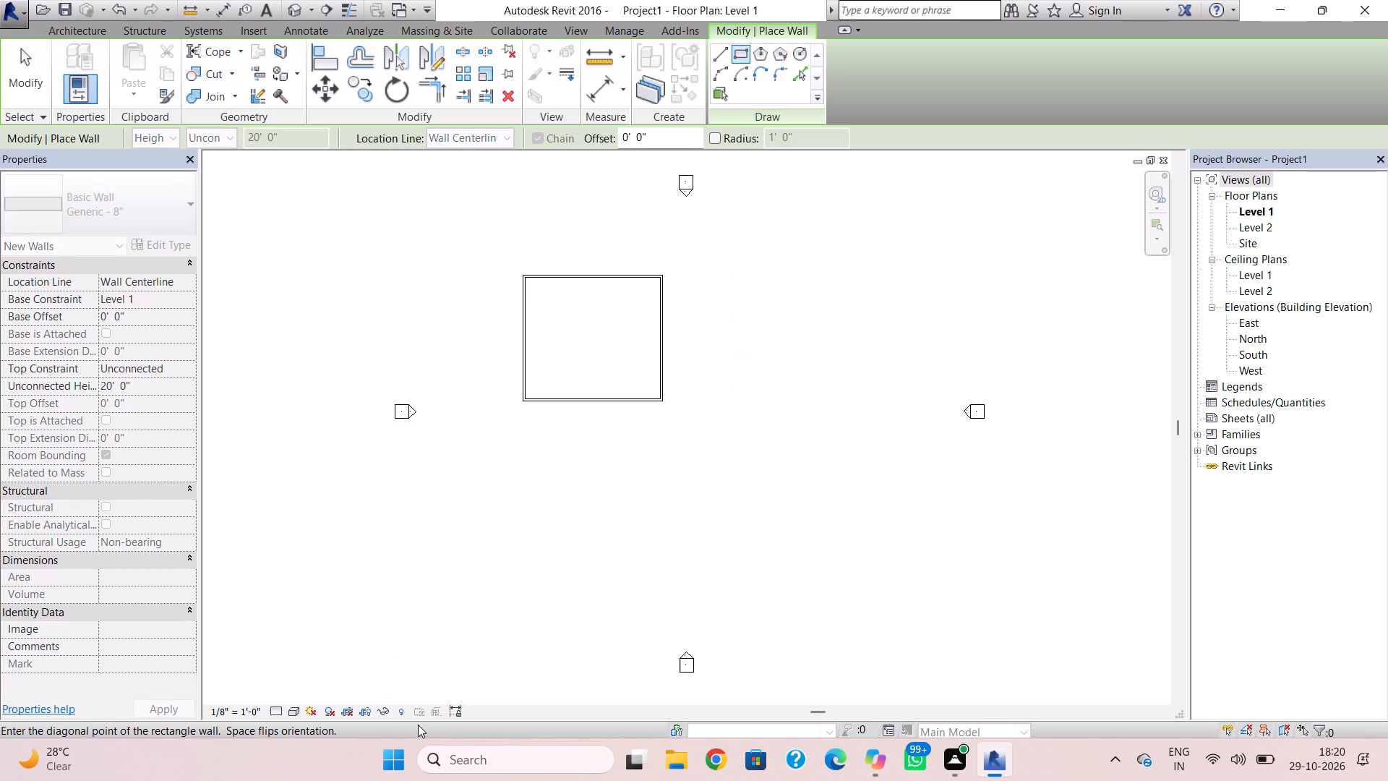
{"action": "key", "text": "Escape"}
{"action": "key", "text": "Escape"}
Set the unconnected height of all four rectangle walls to 12'.
{"action": "left_click_drag", "start_coordinate": [492, 283], "coordinate": [607, 346]}
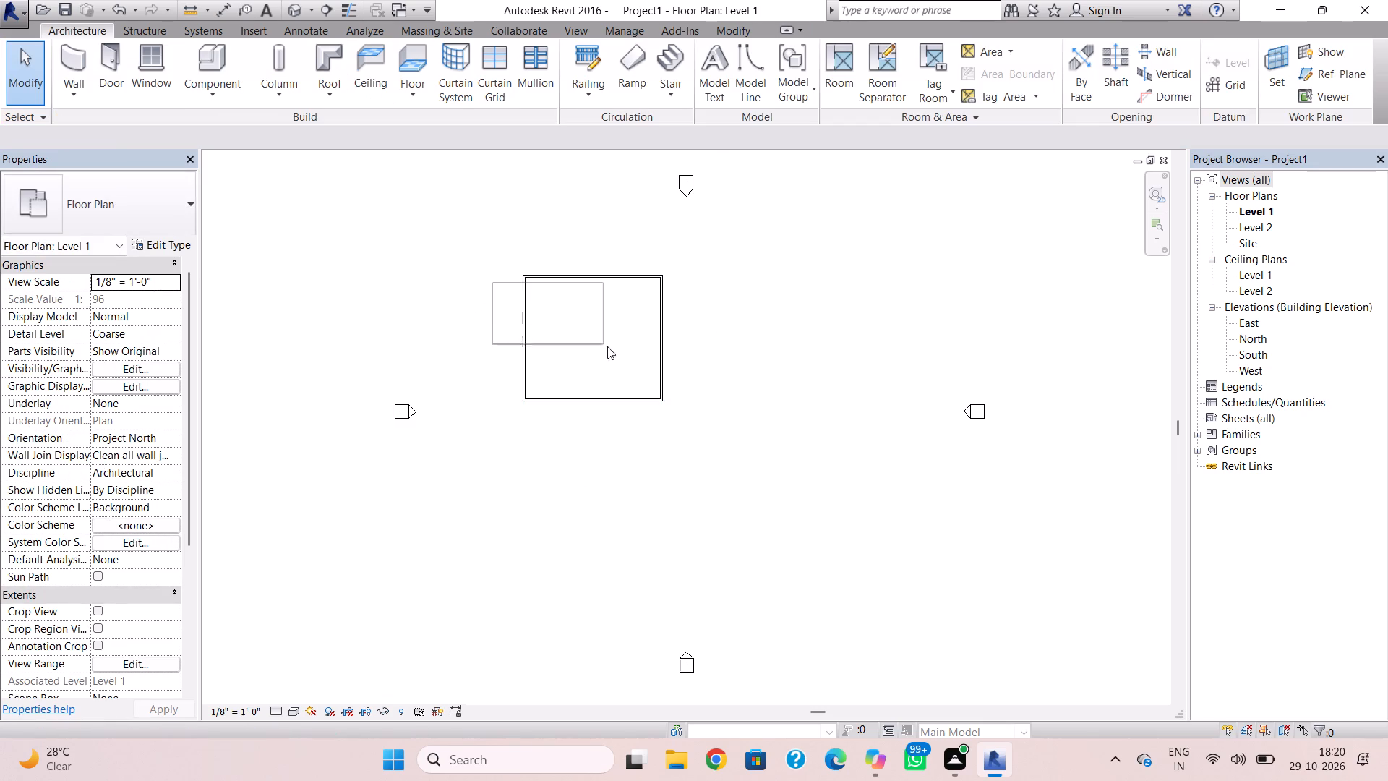
{"action": "left_click_drag", "start_coordinate": [607, 346], "coordinate": [623, 360]}
{"action": "left_click_drag", "start_coordinate": [466, 256], "coordinate": [711, 456]}
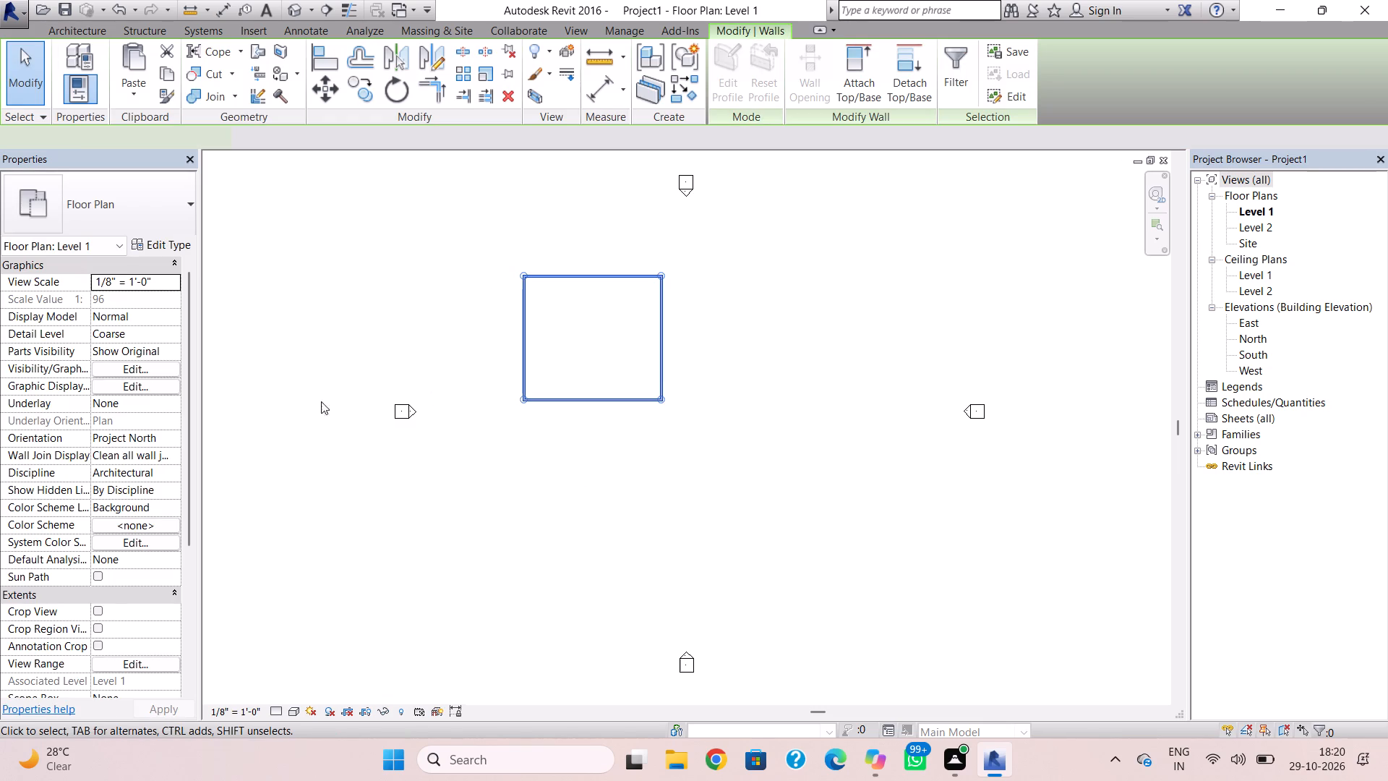
{"action": "left_click", "coordinate": [159, 389]}
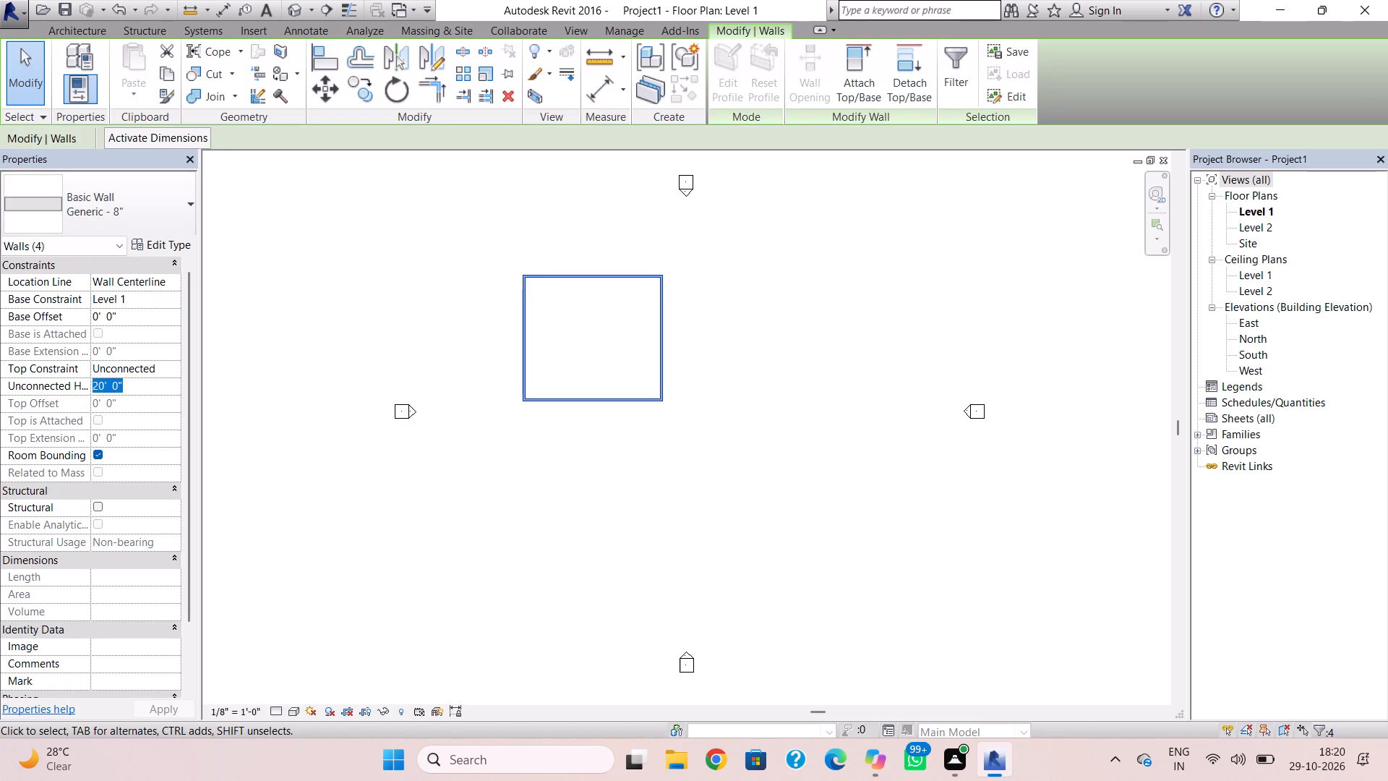
{"action": "type", "text": "12"}
{"action": "key", "text": "apostrophe"}
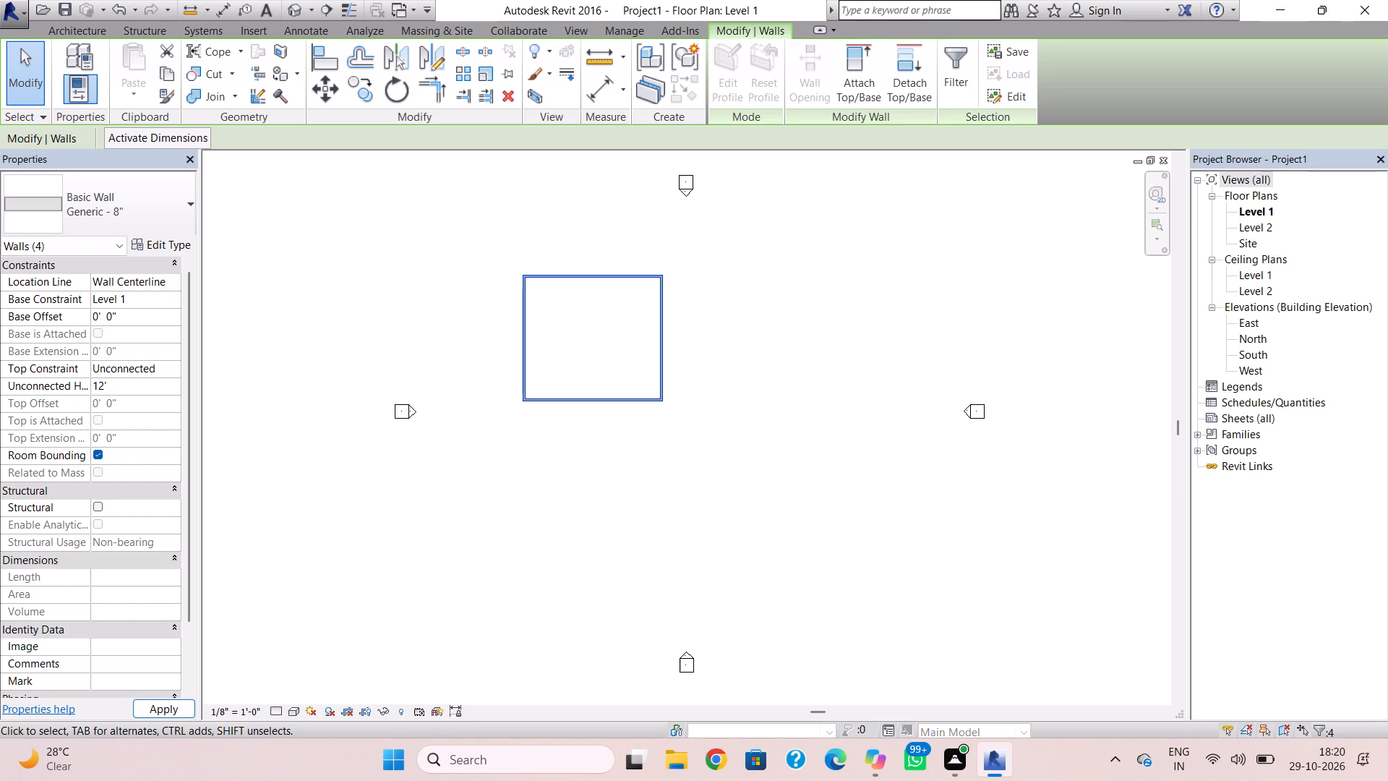
{"action": "key", "text": "Return"}
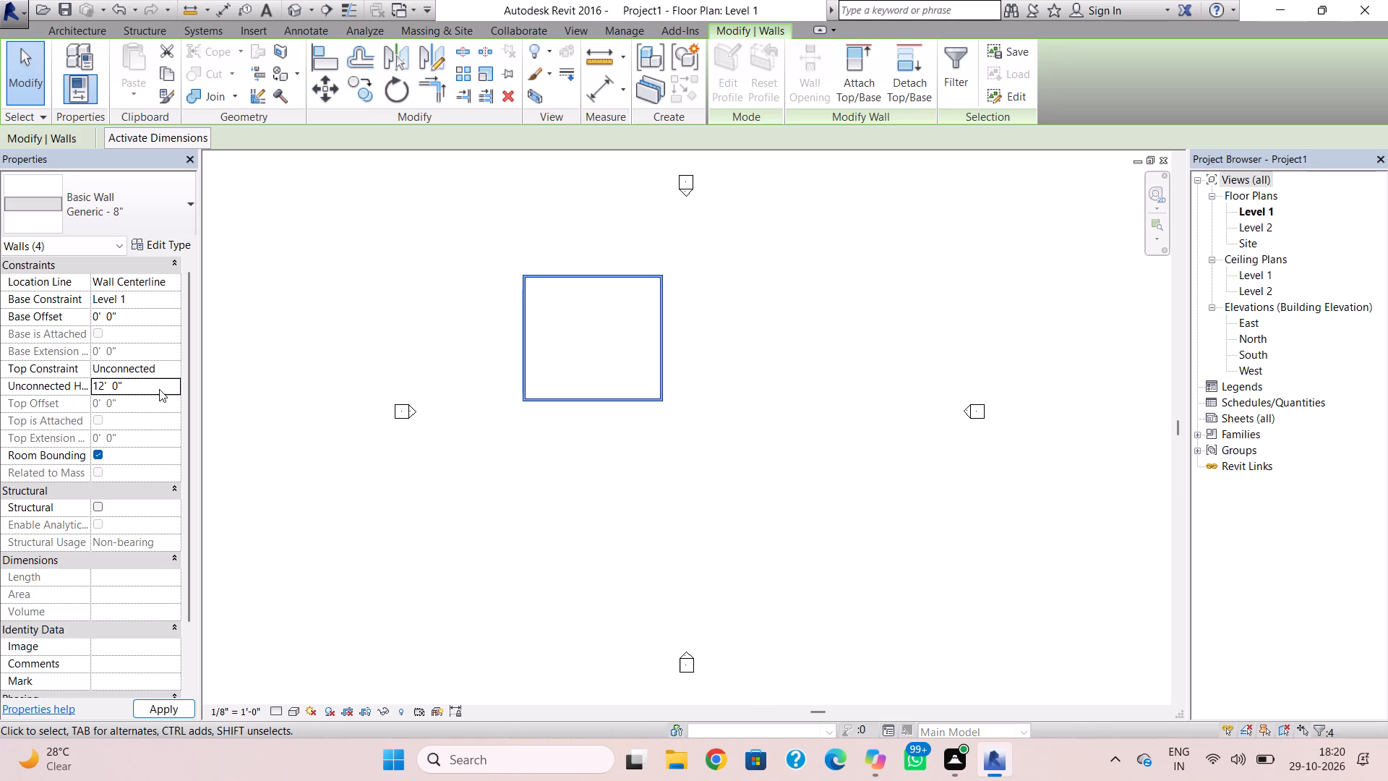
{"action": "left_click", "coordinate": [727, 412]}
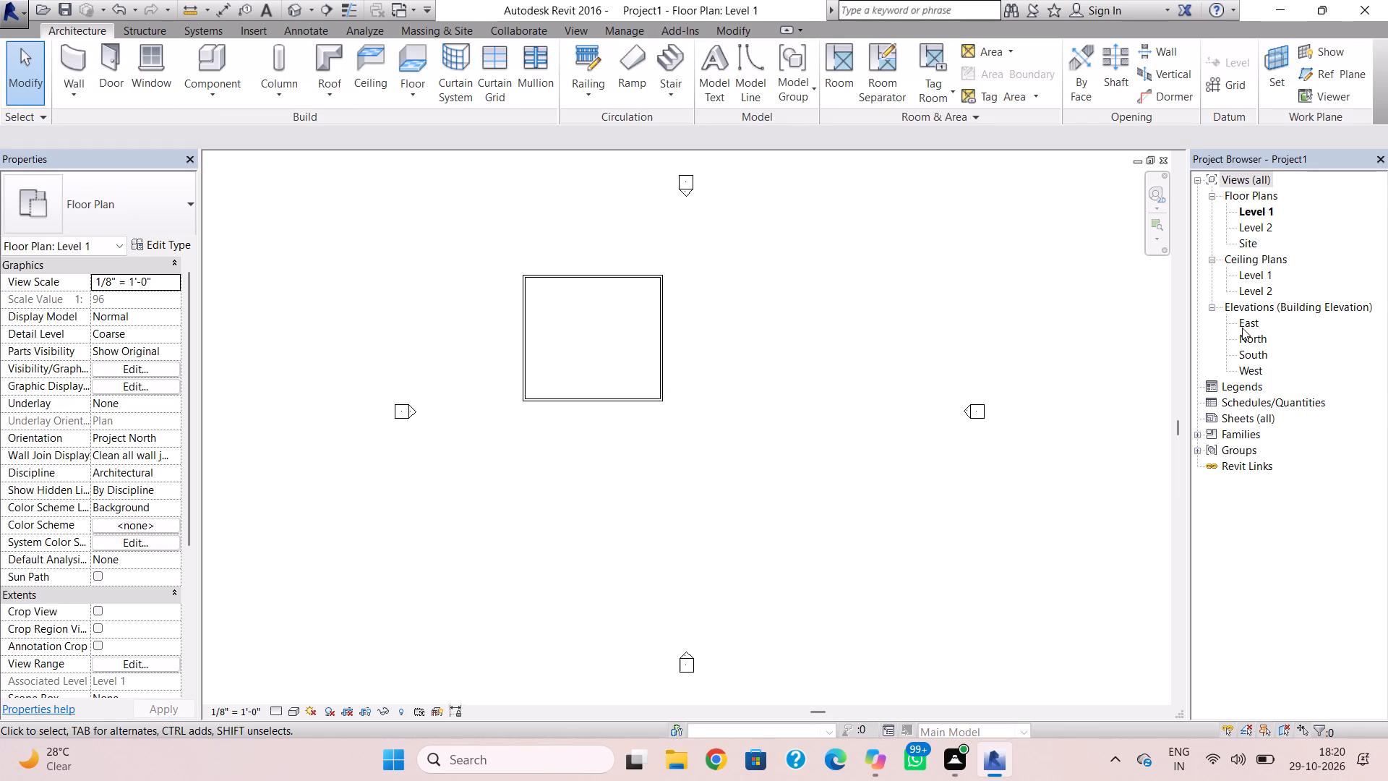
In the East elevation, set the elevation of Level 2 to 12'.
{"action": "double_click", "coordinate": [1242, 328]}
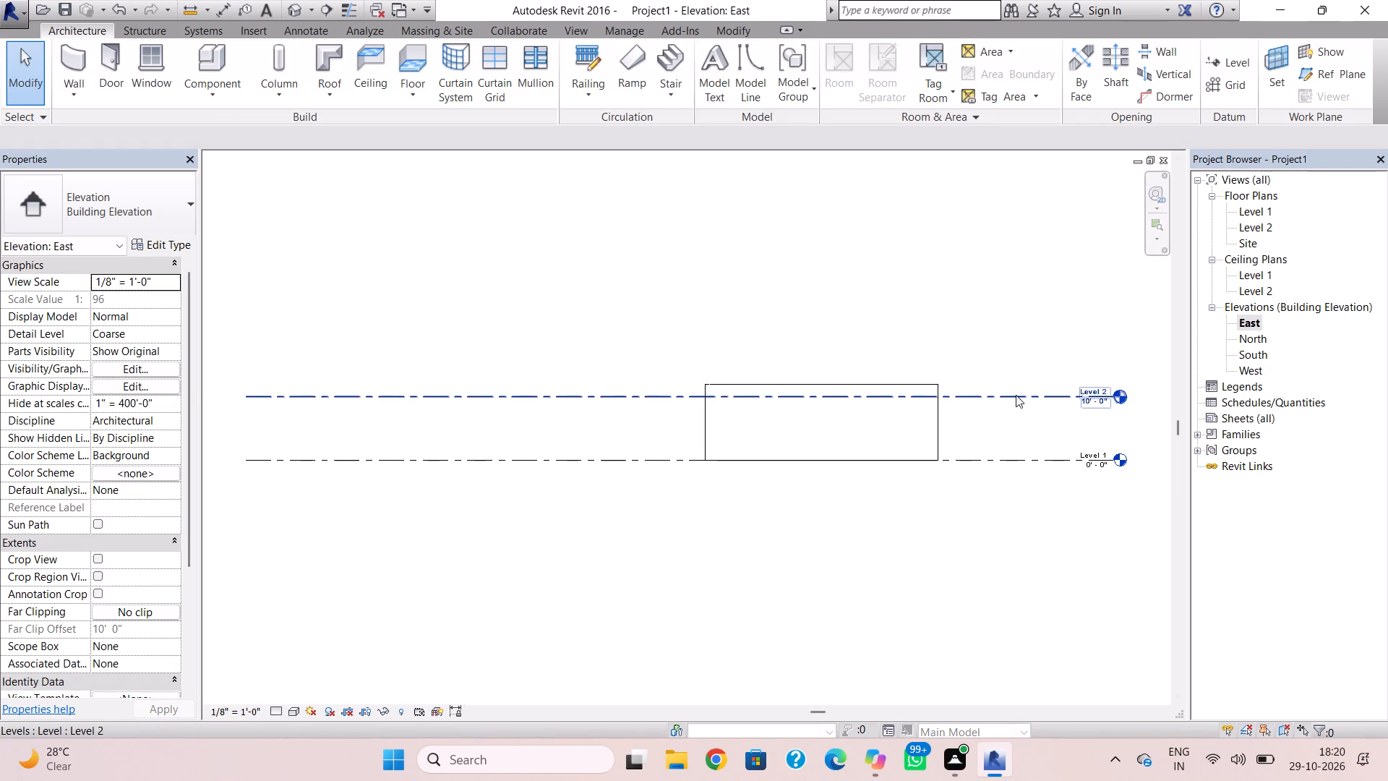
{"action": "left_click", "coordinate": [1016, 395]}
{"action": "left_click", "coordinate": [150, 288]}
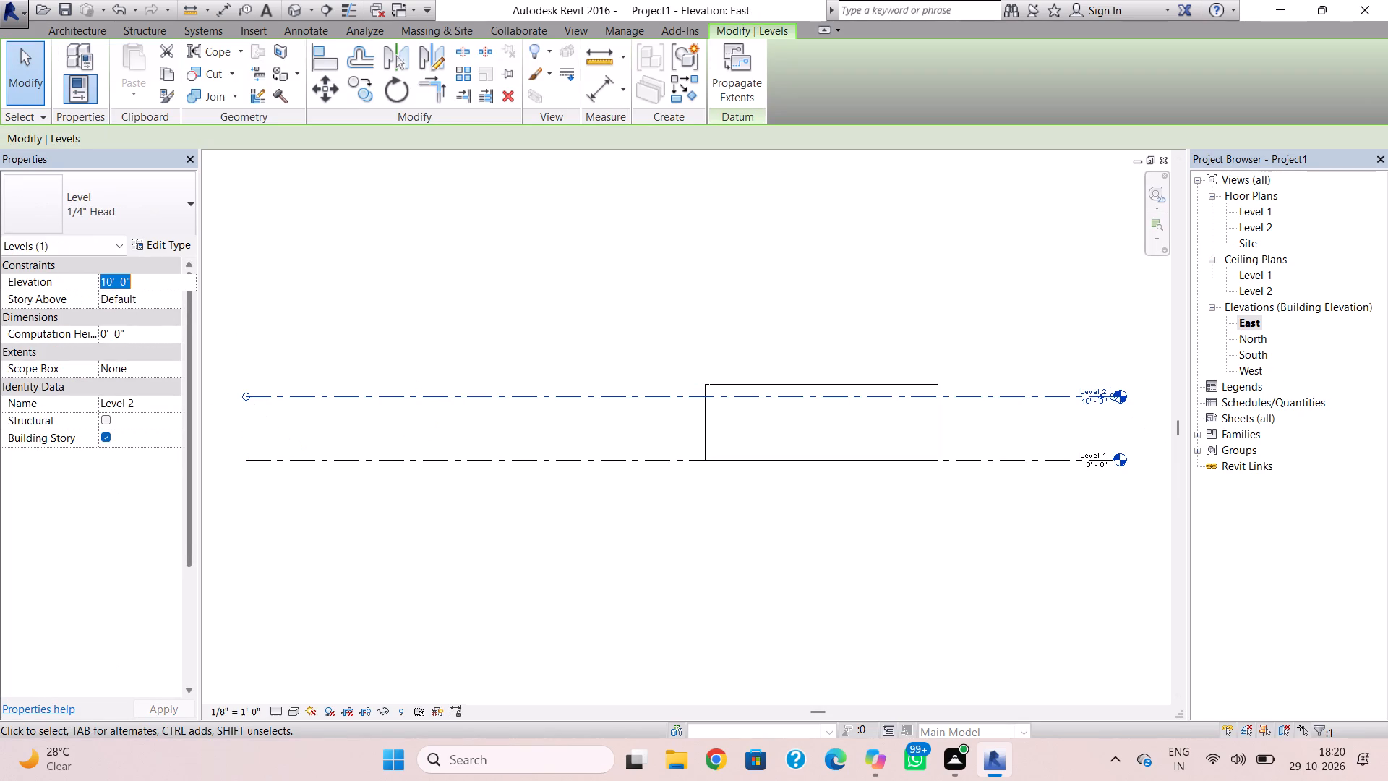
{"action": "type", "text": "12"}
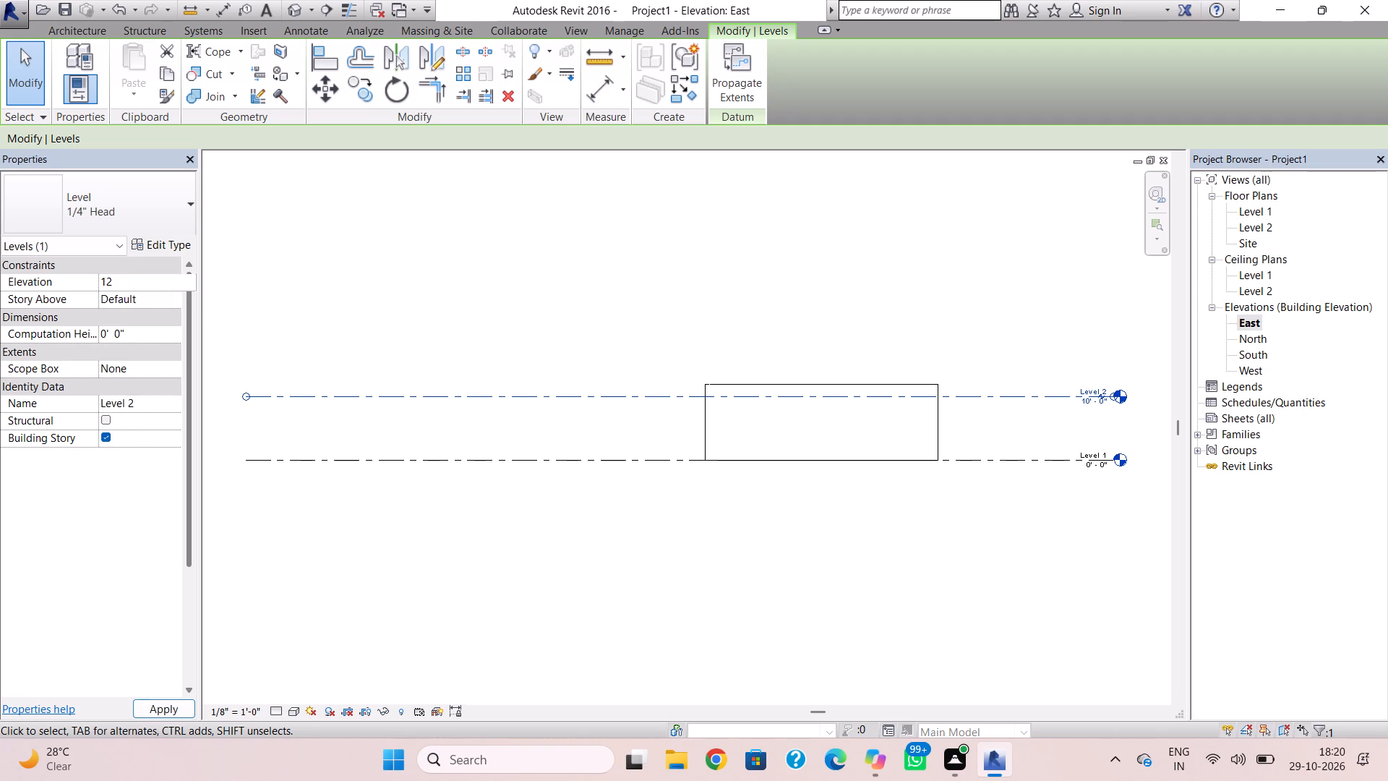
{"action": "key", "text": "apostrophe"}
{"action": "key", "text": "Return"}
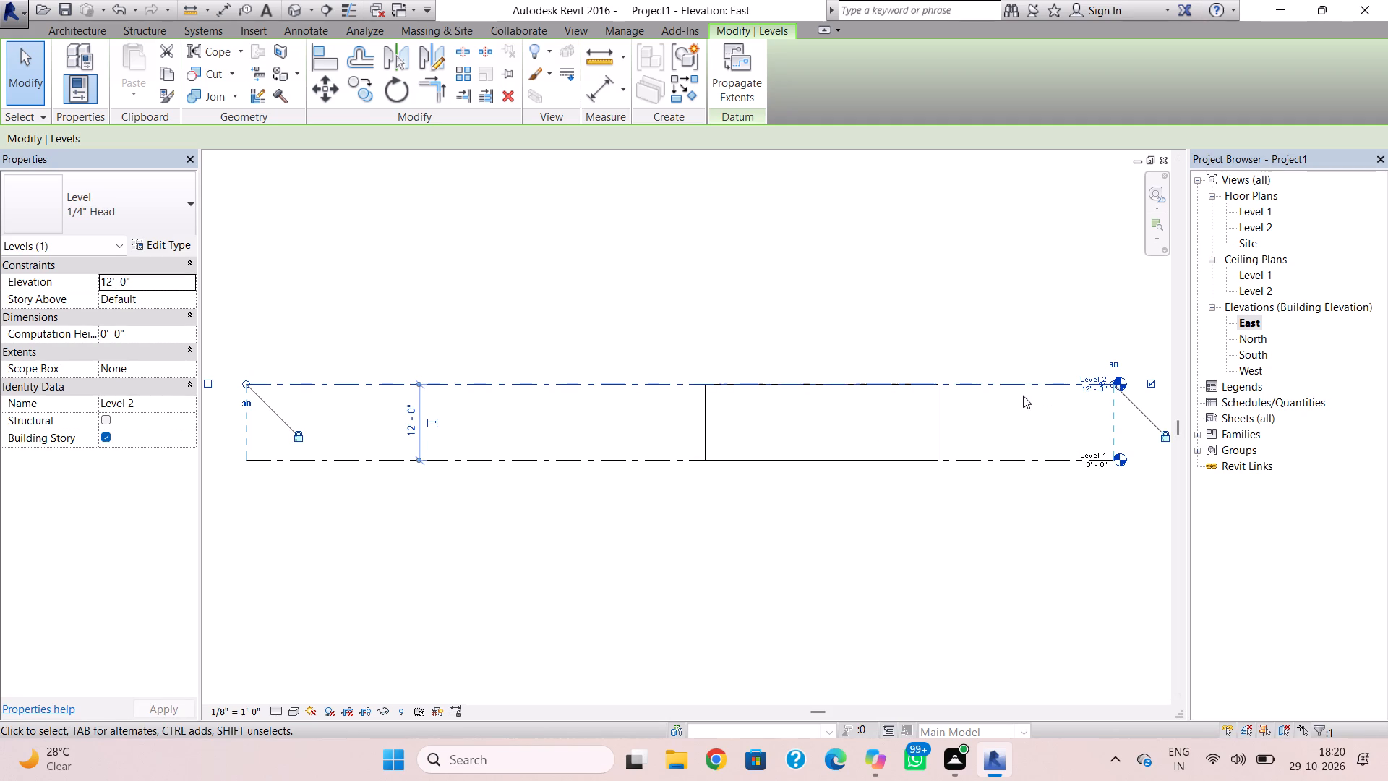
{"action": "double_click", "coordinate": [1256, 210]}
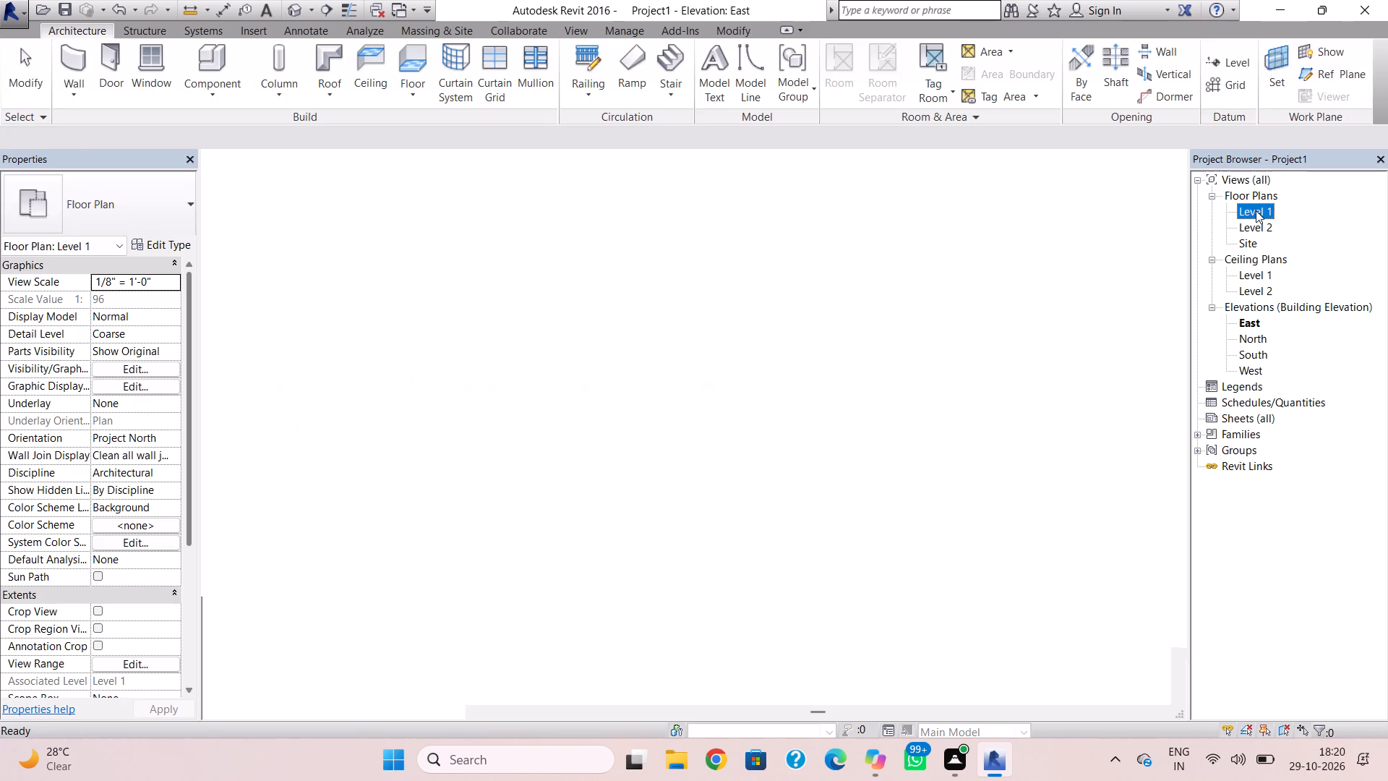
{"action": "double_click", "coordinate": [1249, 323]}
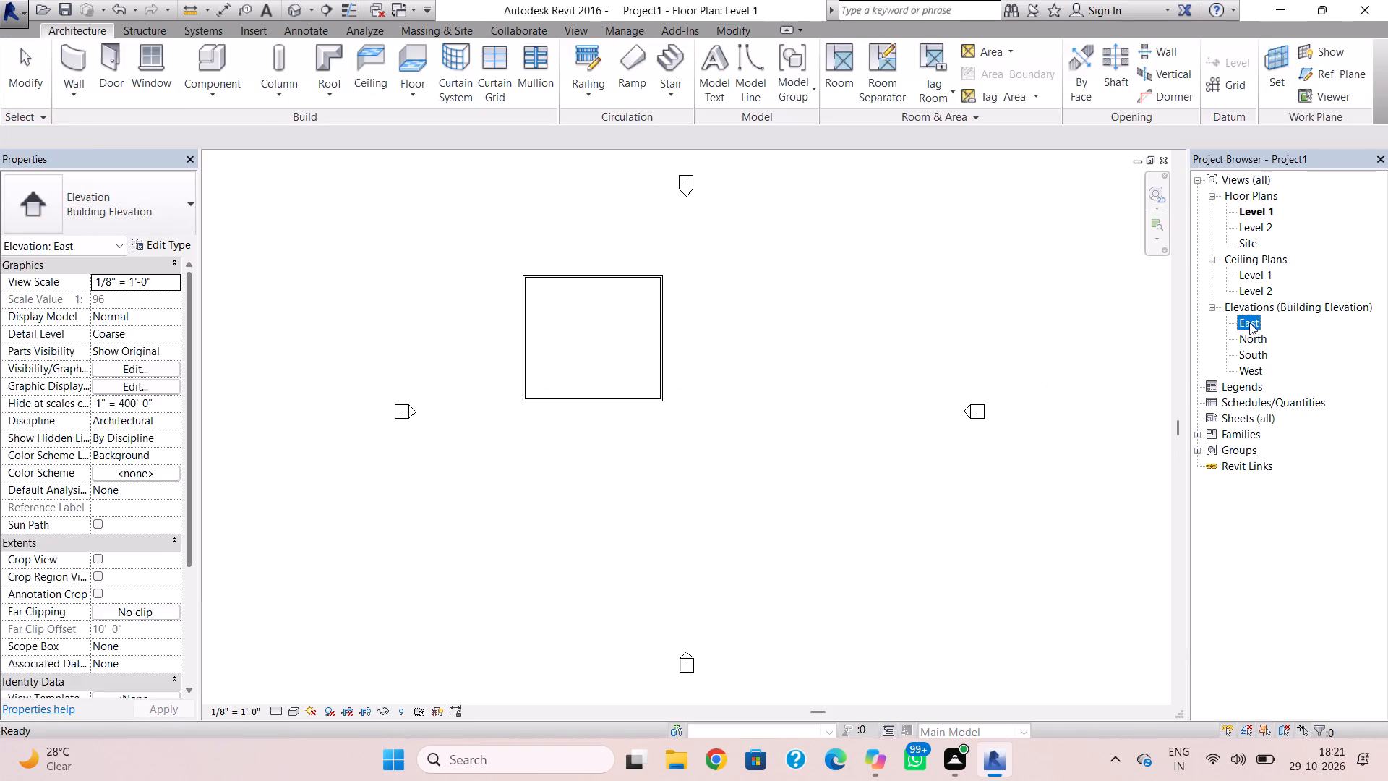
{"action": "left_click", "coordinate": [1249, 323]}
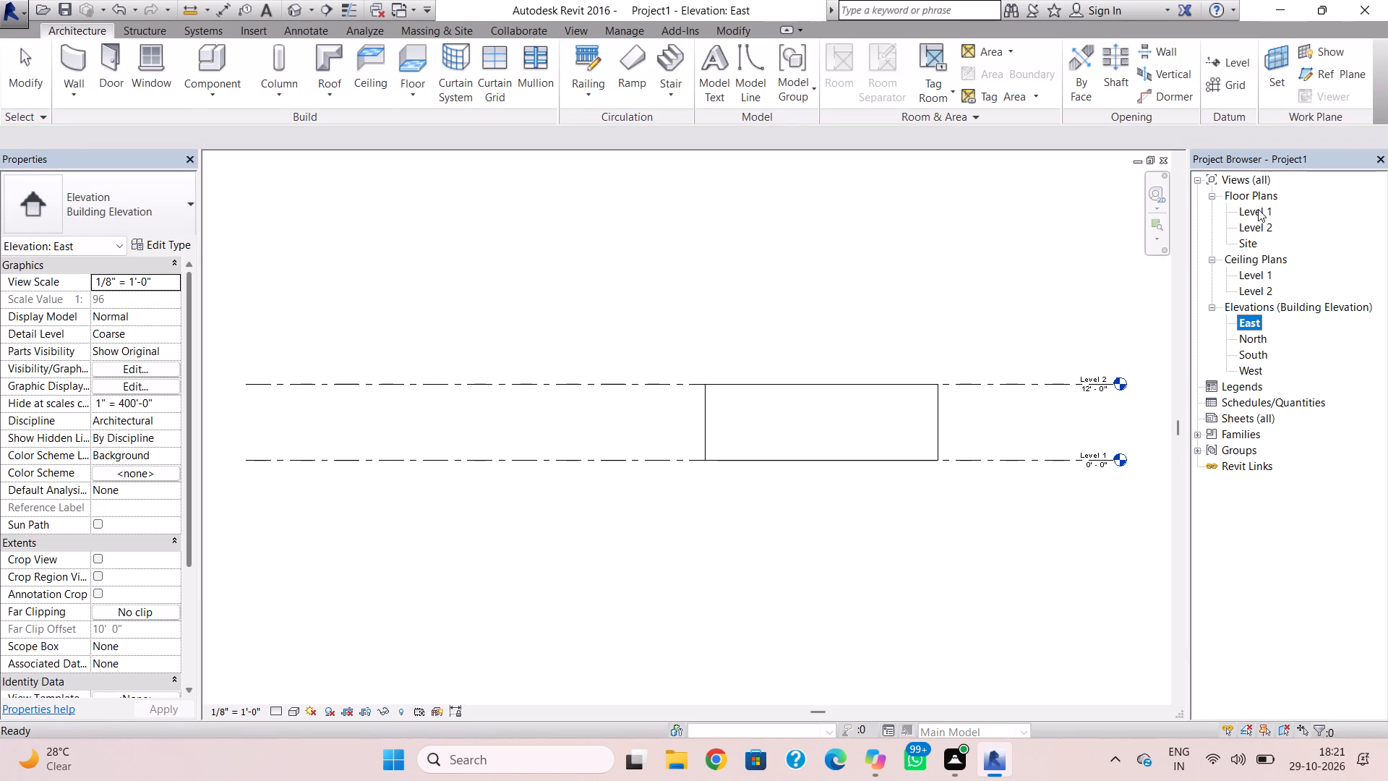
Add three levels above Level 2 in the East elevation, at 24', 36' and 48', using Pick Lines with a 12' offset.
{"action": "left_click", "coordinate": [1242, 69]}
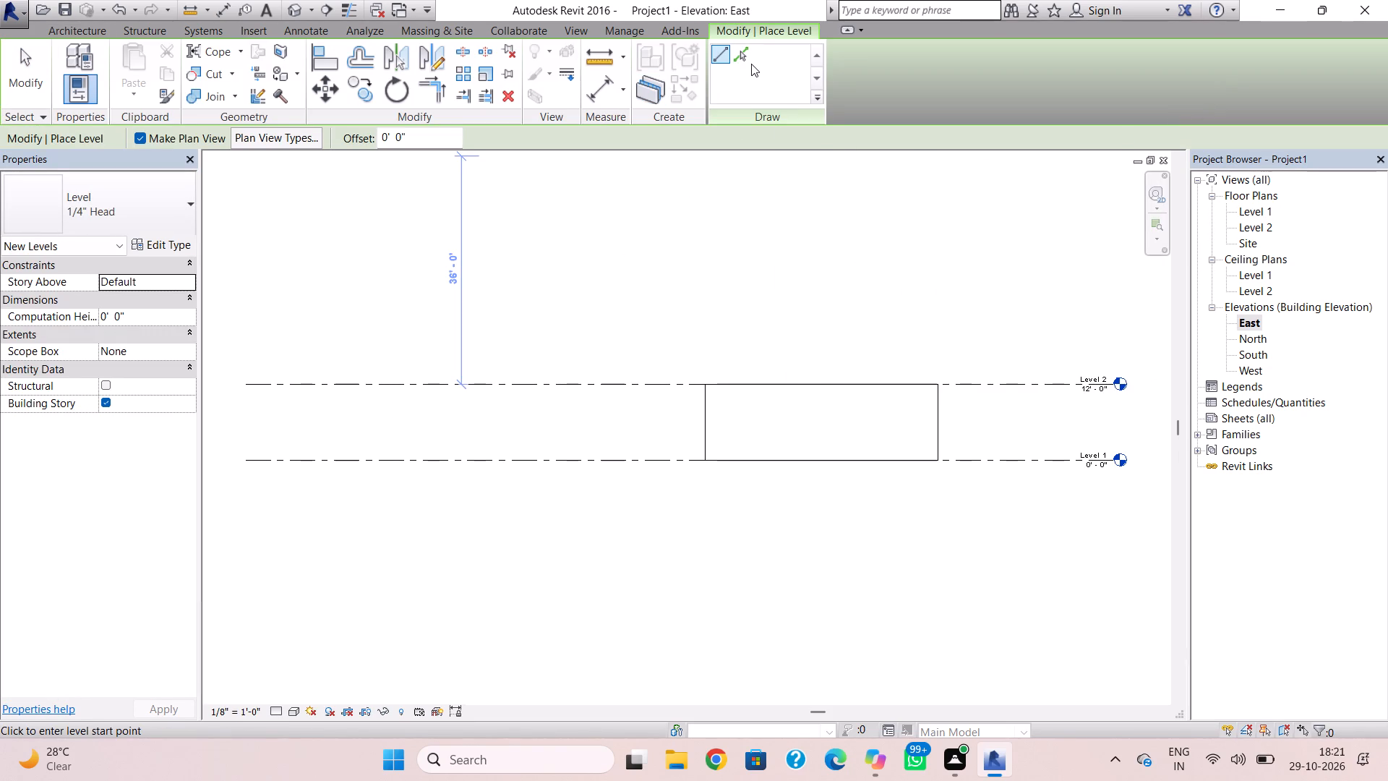
{"action": "left_click", "coordinate": [734, 58]}
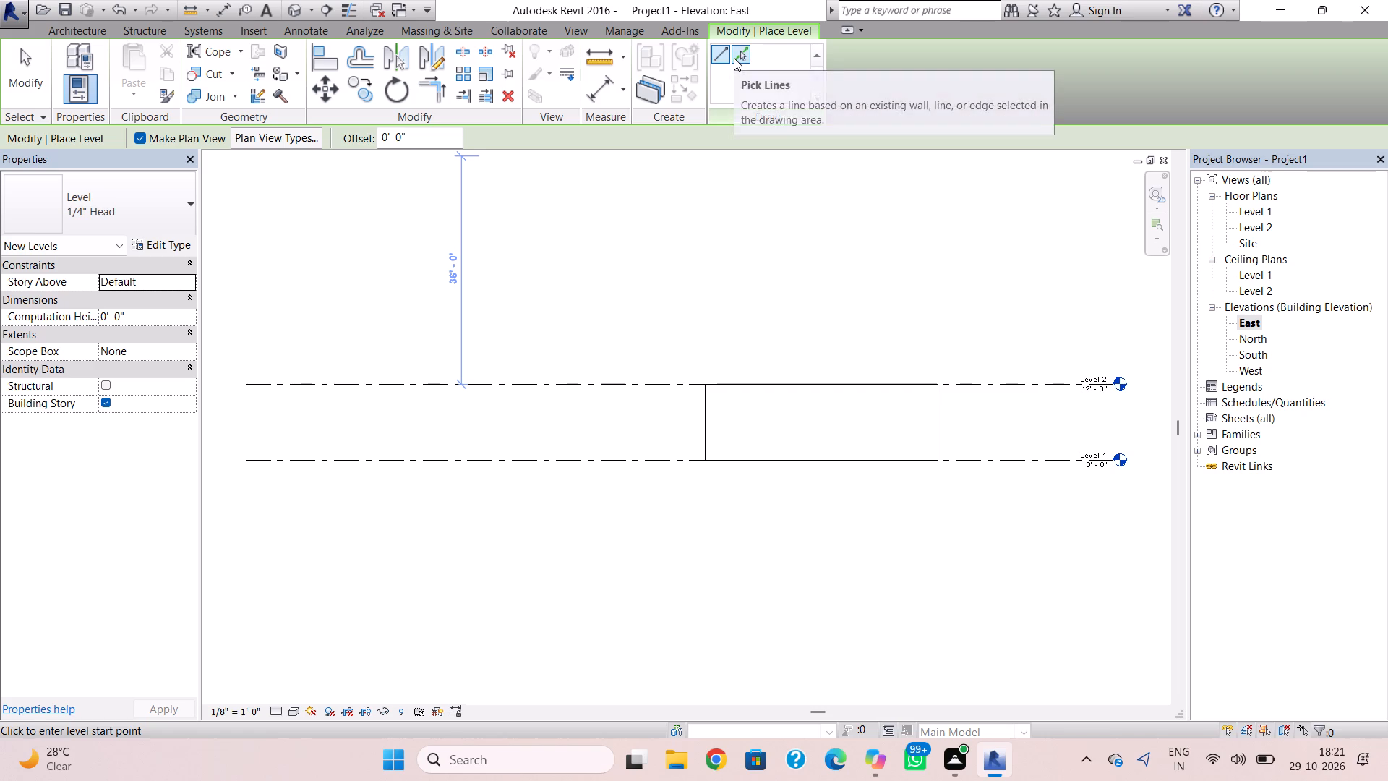
{"action": "left_click", "coordinate": [416, 148]}
{"action": "left_click_drag", "start_coordinate": [422, 141], "coordinate": [366, 151]}
{"action": "type", "text": "12'"}
{"action": "key", "text": "Return"}
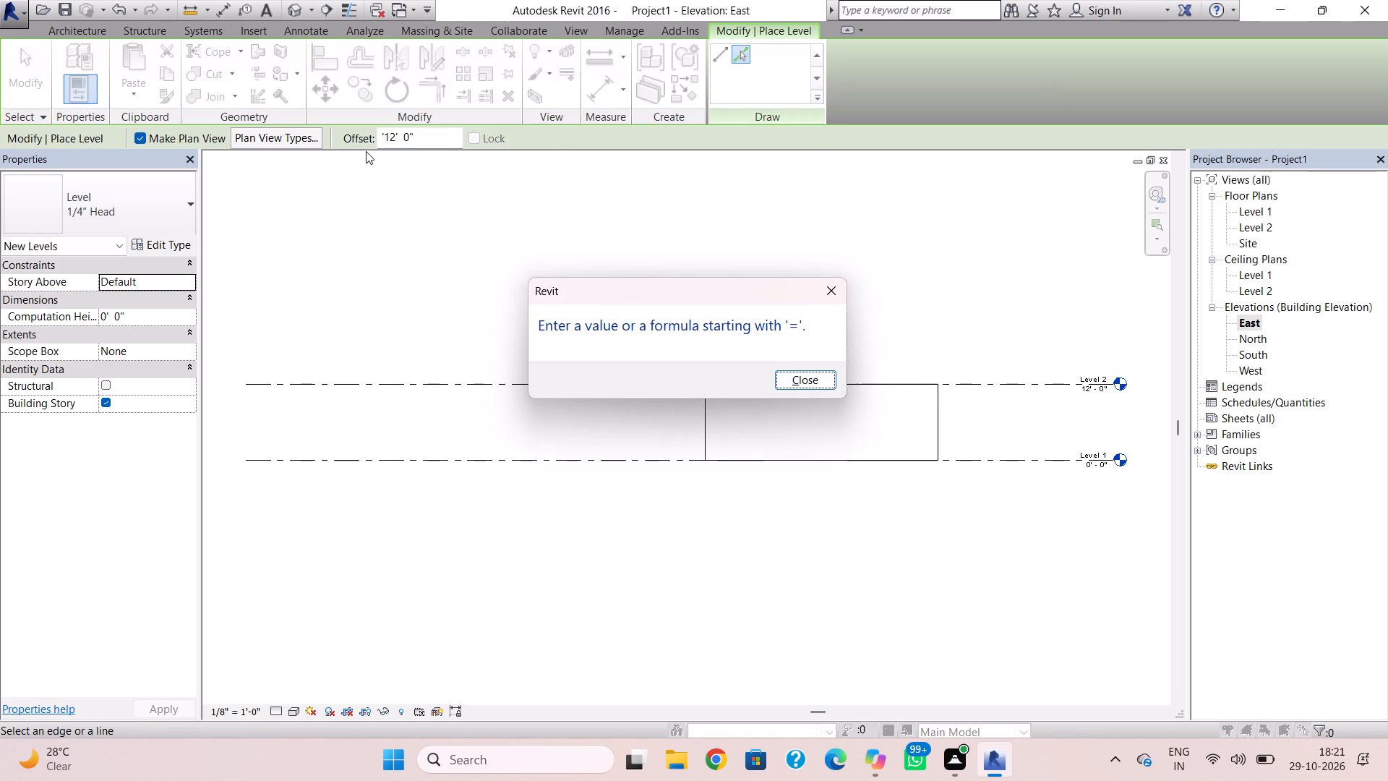
{"action": "left_click", "coordinate": [818, 302]}
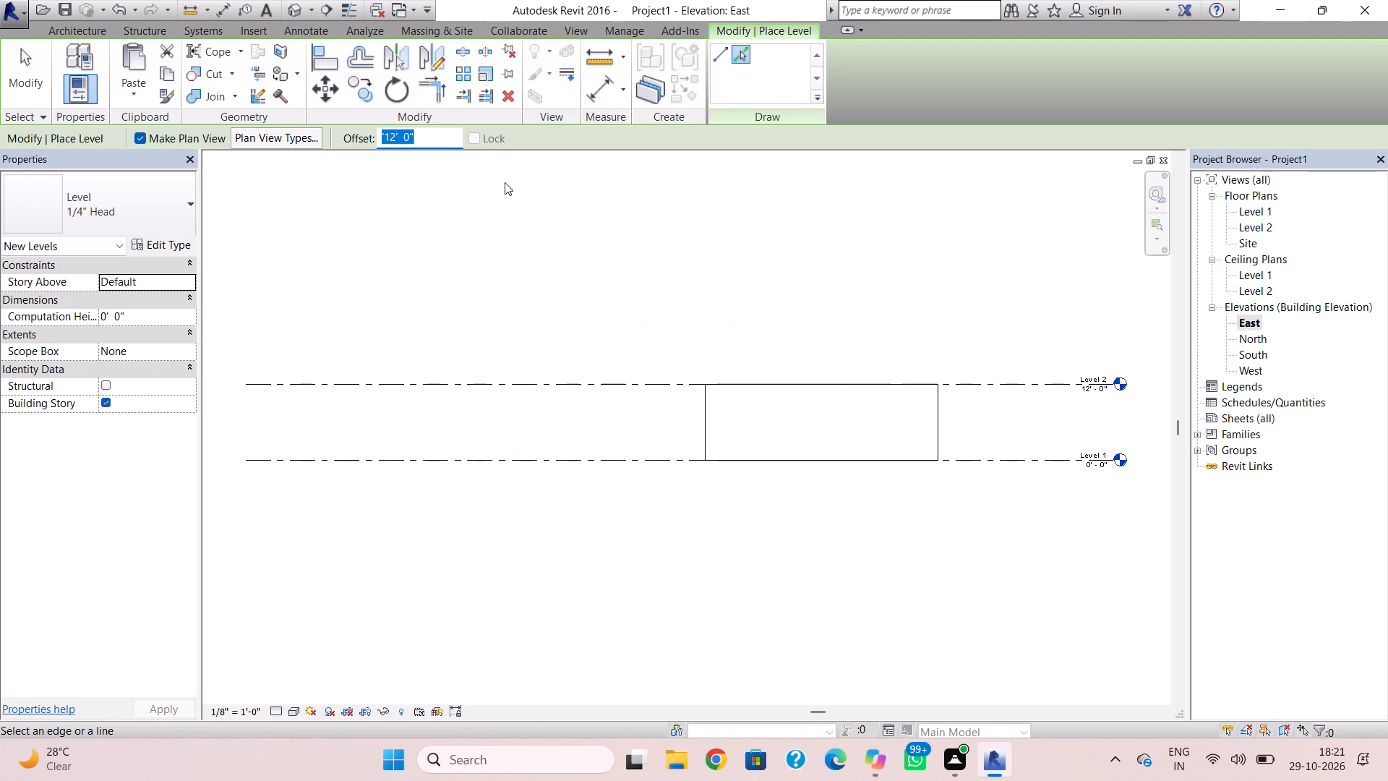
{"action": "type", "text": "12"}
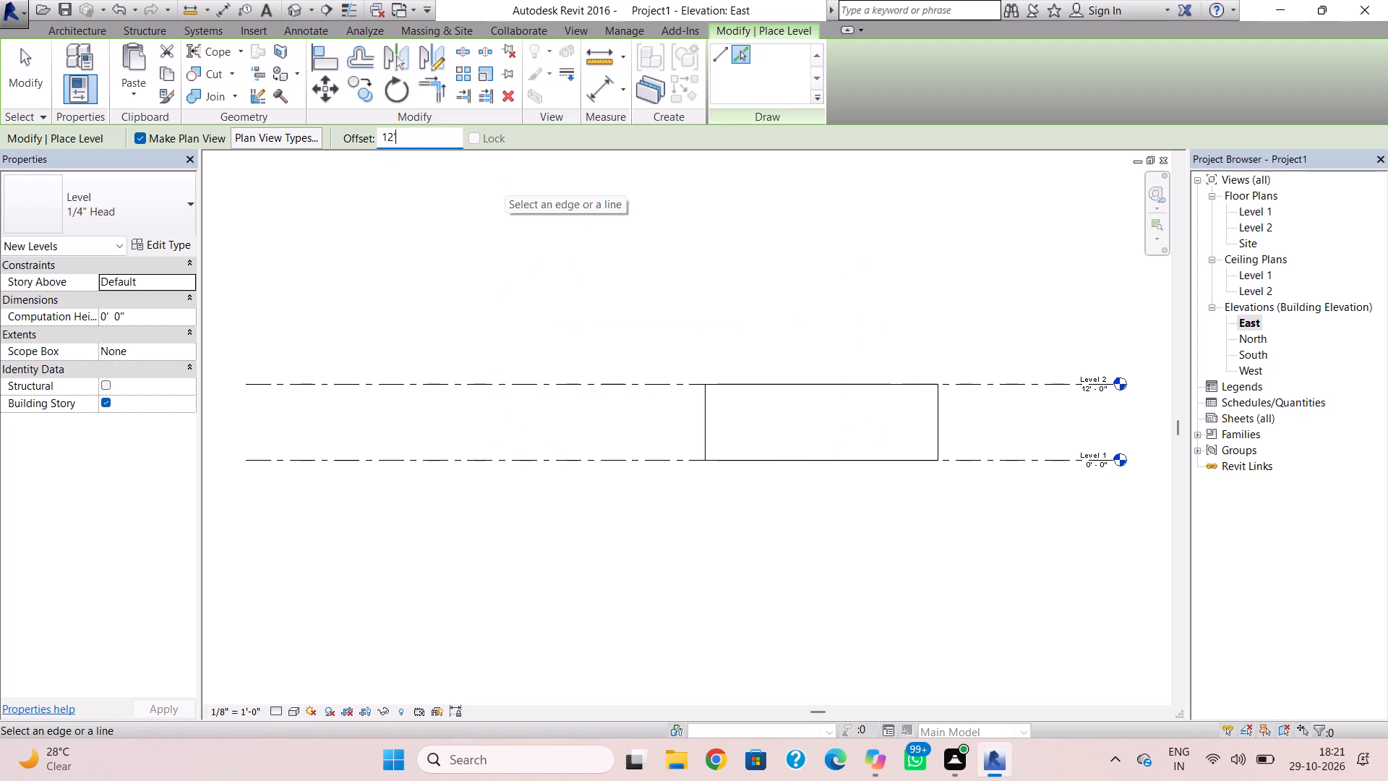
{"action": "key", "text": "apostrophe"}
{"action": "key", "text": "Return"}
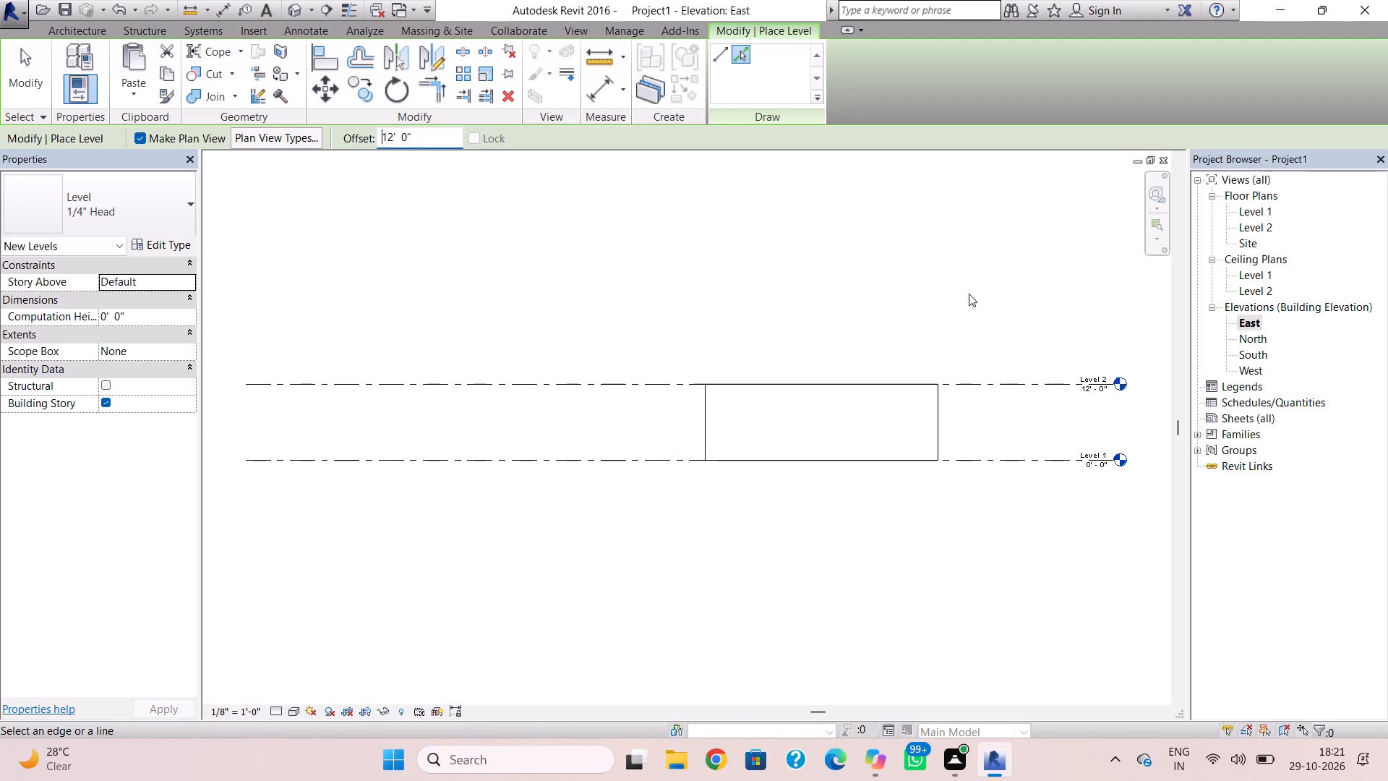
{"action": "left_click", "coordinate": [977, 380]}
{"action": "middle_click_drag", "start_coordinate": [968, 400], "coordinate": [909, 558]}
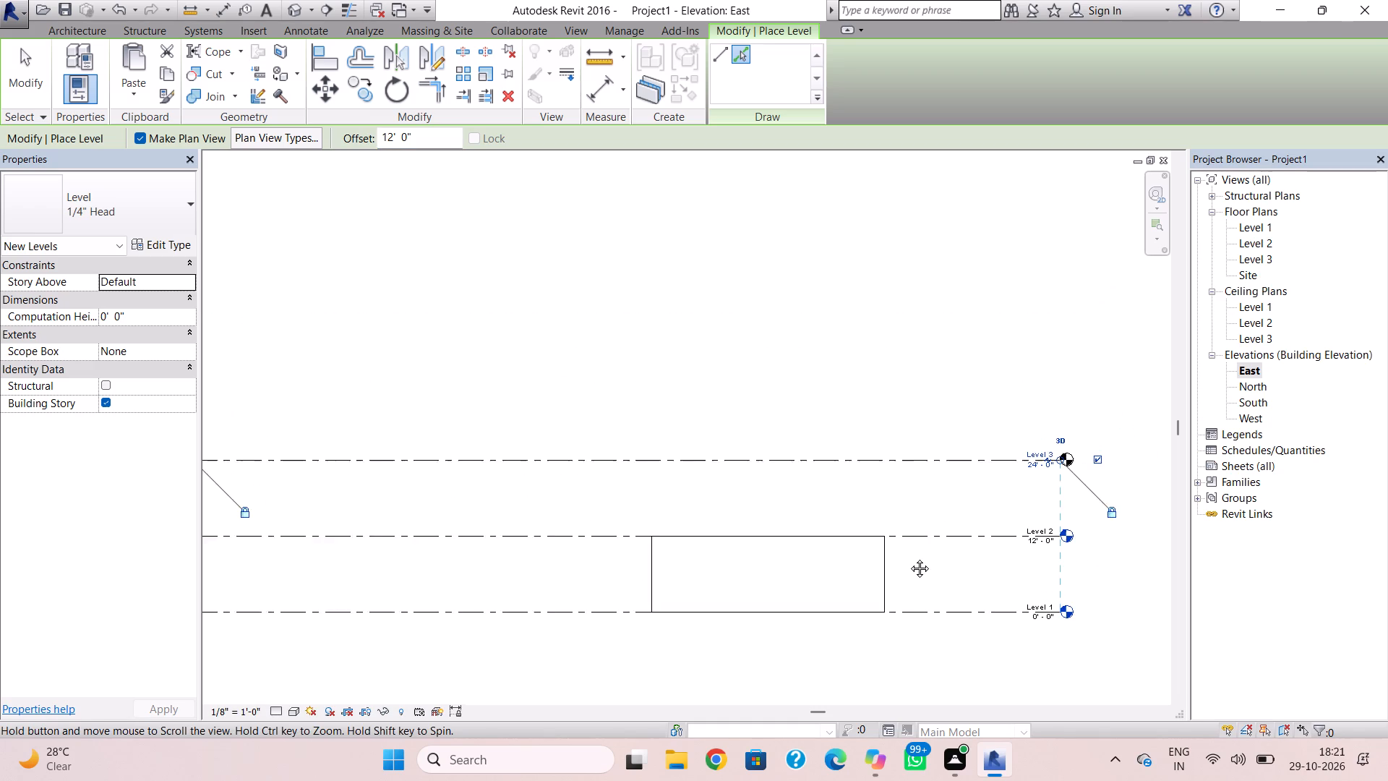
{"action": "middle_click_drag", "start_coordinate": [909, 558], "coordinate": [896, 568]}
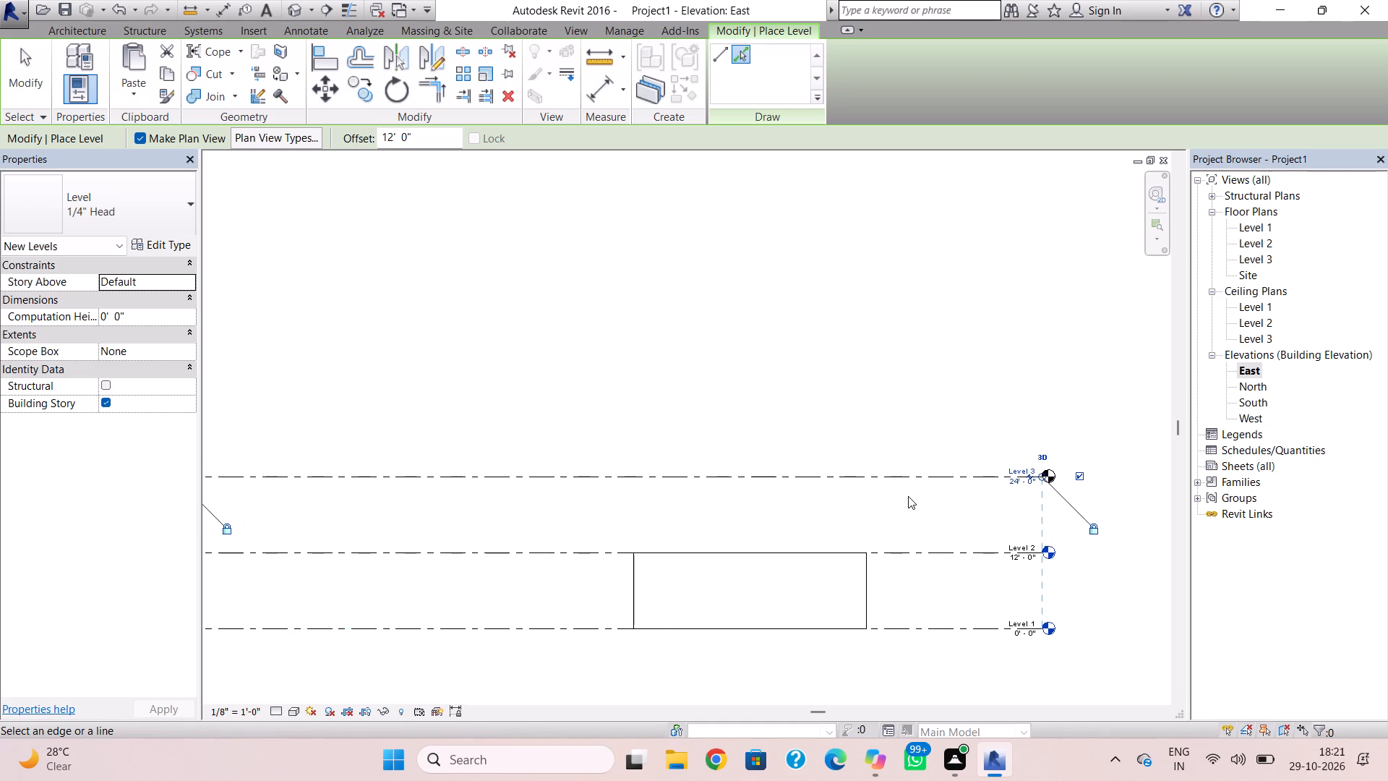
{"action": "left_click", "coordinate": [917, 475]}
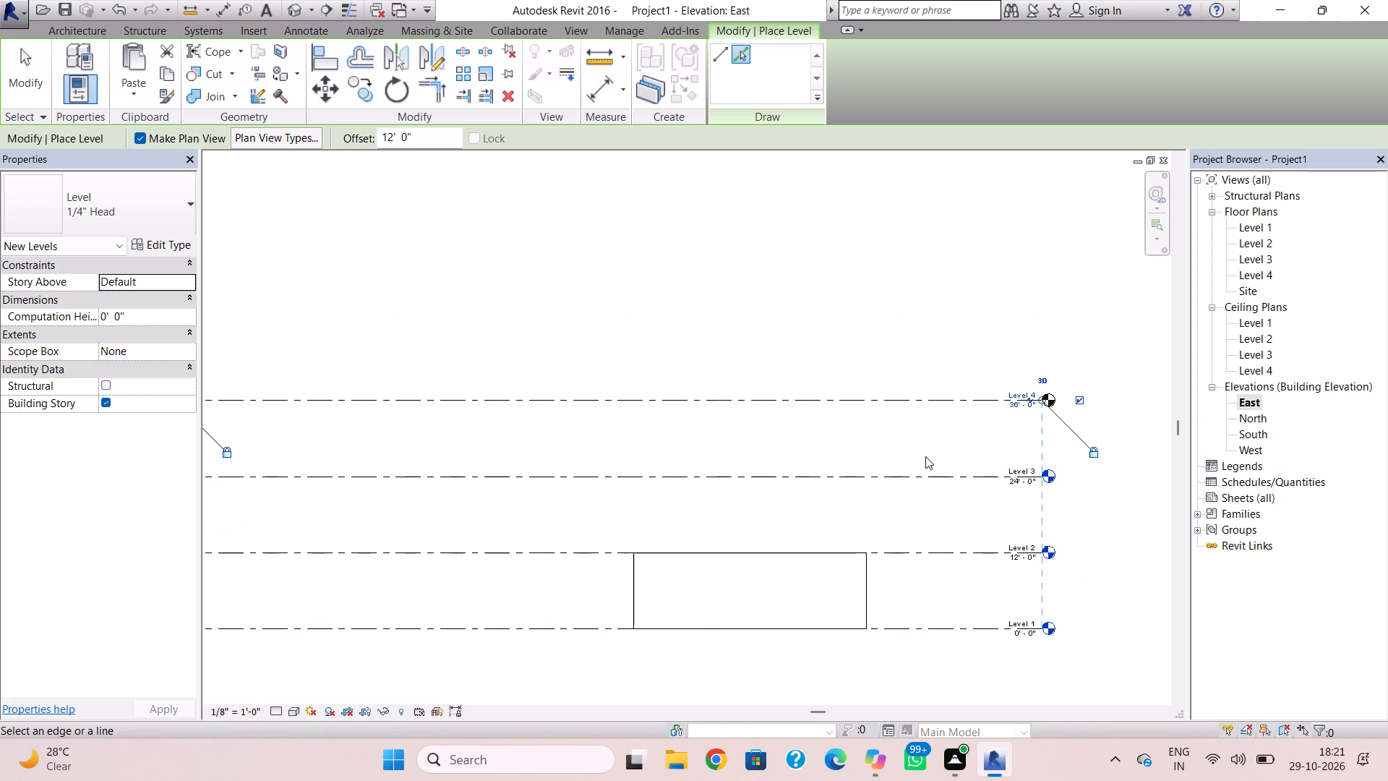
{"action": "left_click", "coordinate": [931, 393]}
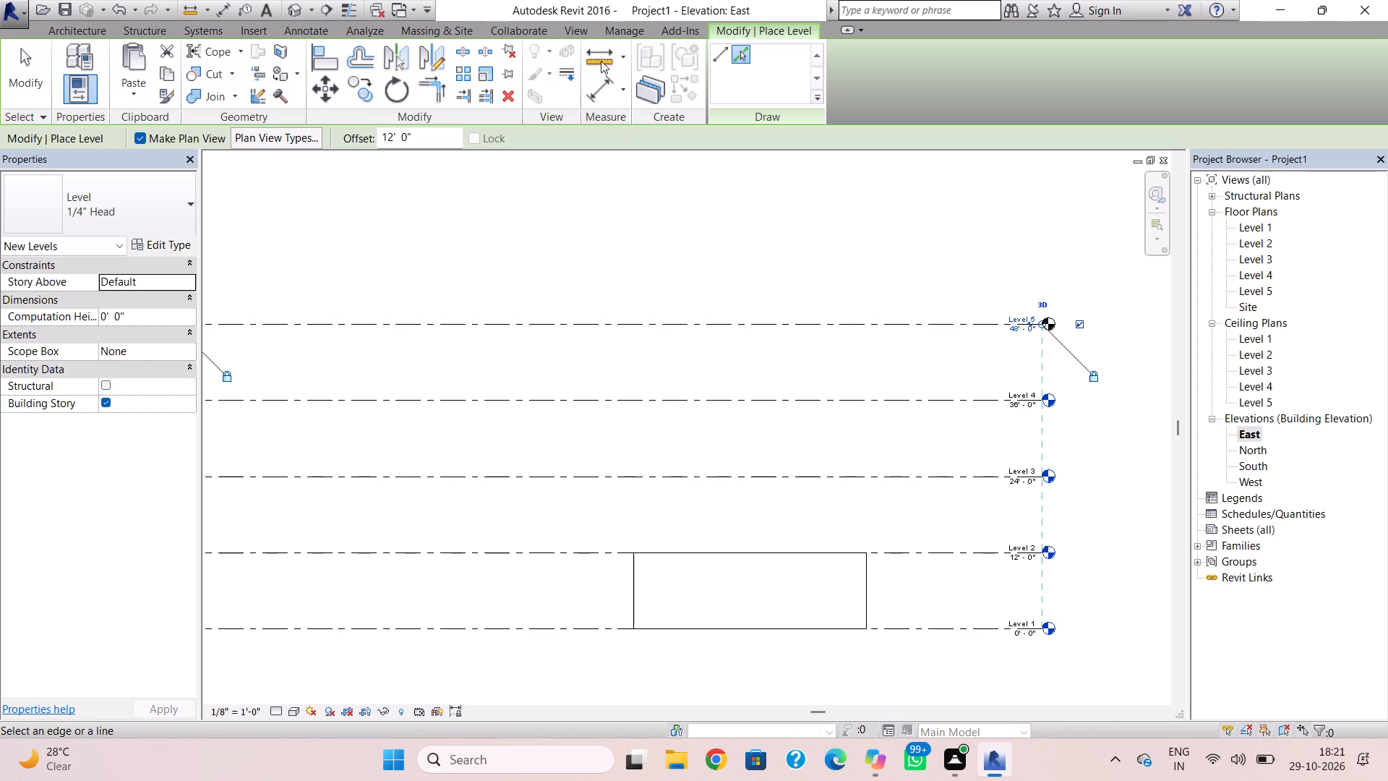
On the Level 1 floor plan, create a Generic - 12" floor with a rectangular boundary about 52' by 48' surrounding the walls.
{"action": "left_click", "coordinate": [1256, 226]}
{"action": "left_click", "coordinate": [1256, 226]}
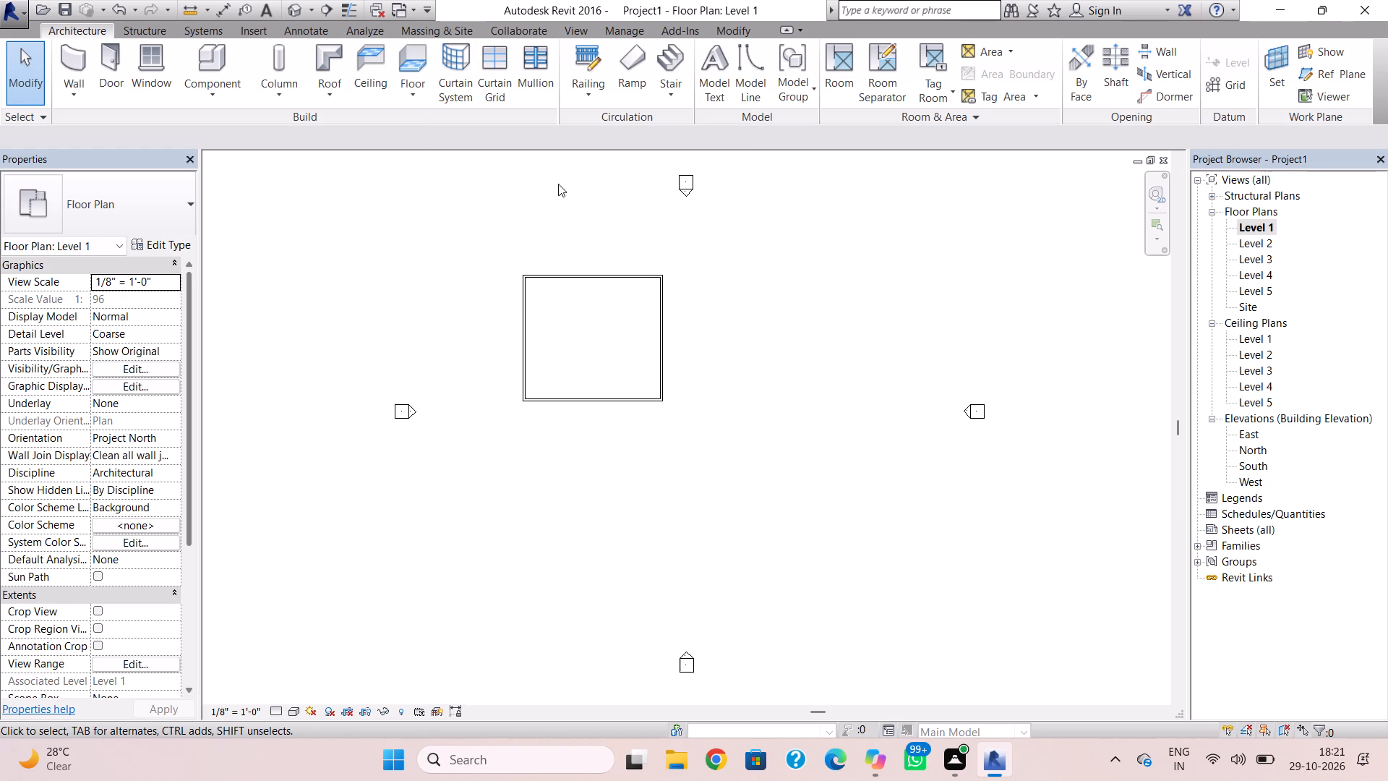
{"action": "left_click", "coordinate": [412, 61]}
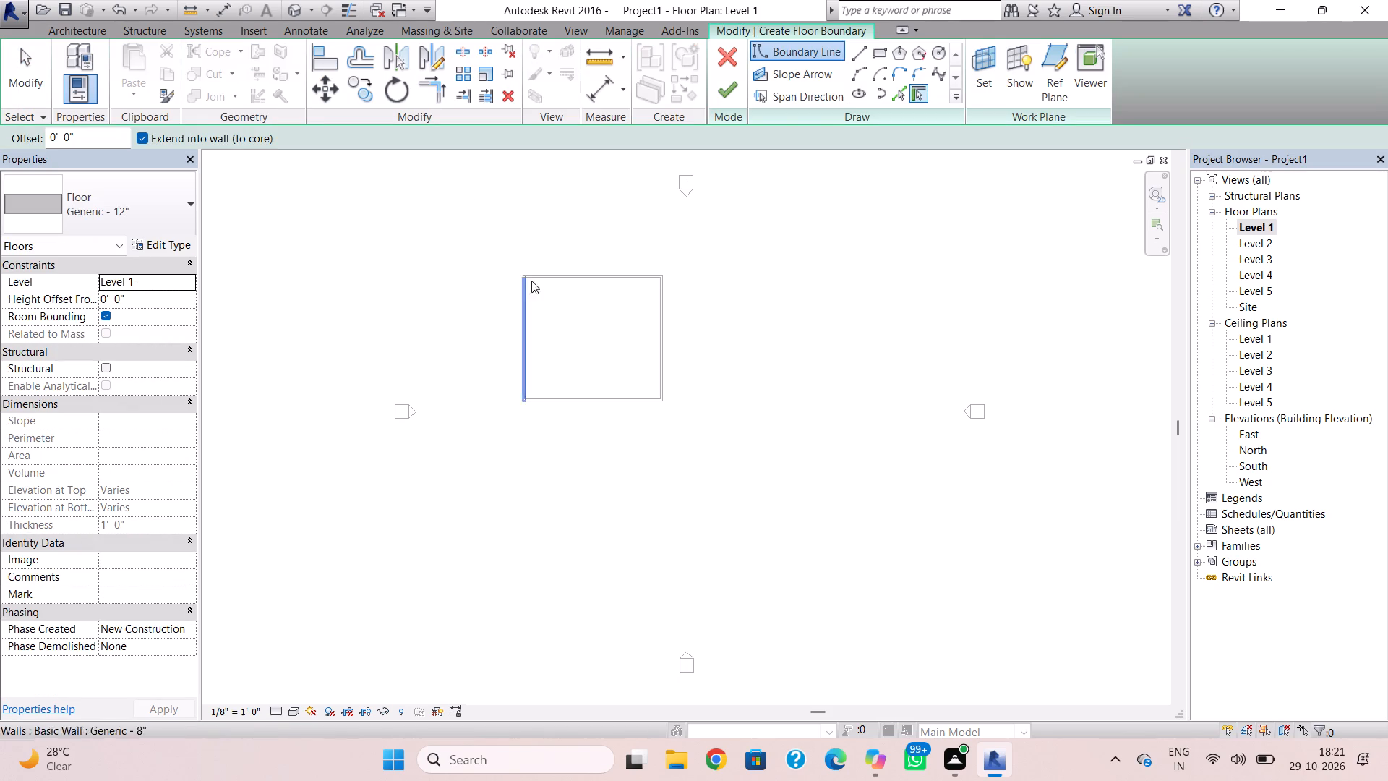
{"action": "left_click", "coordinate": [883, 50]}
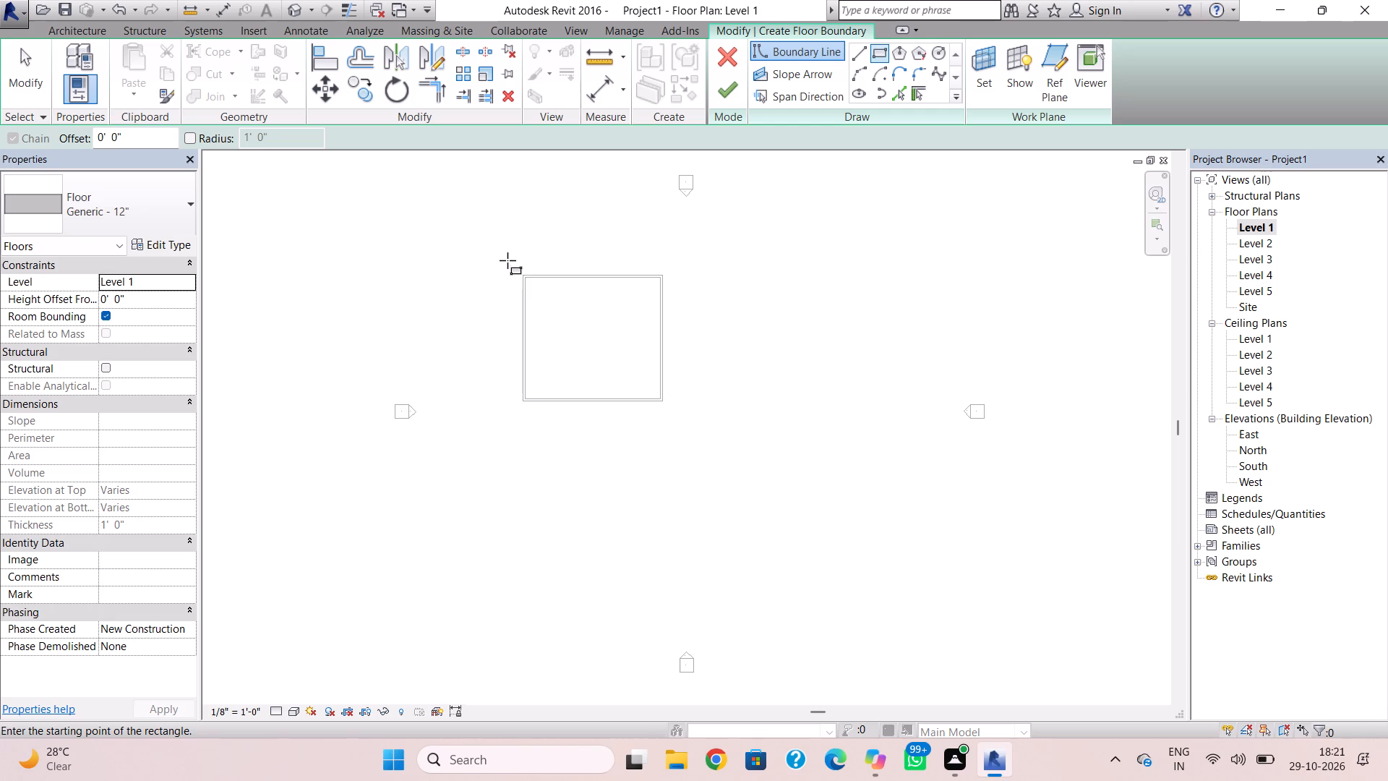
{"action": "left_click", "coordinate": [506, 259]}
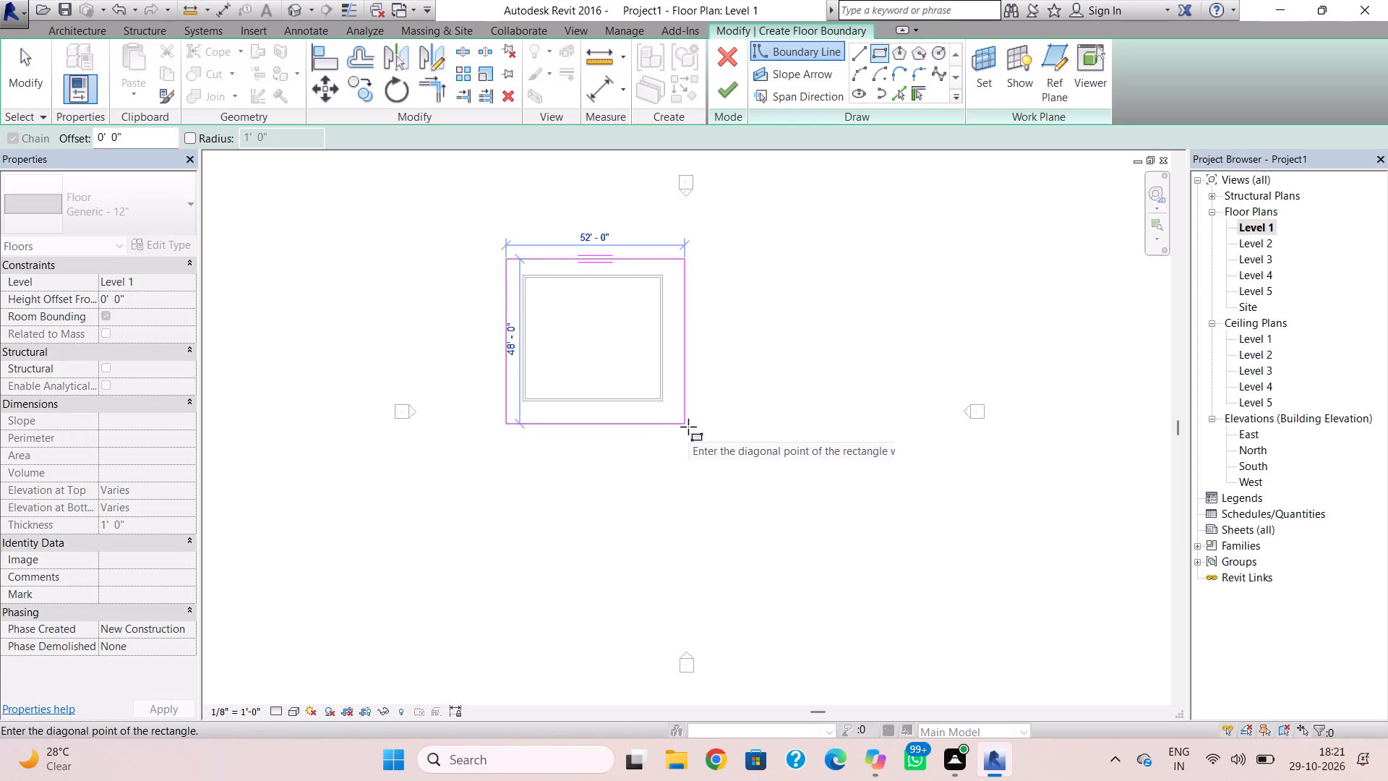
{"action": "left_click", "coordinate": [688, 427]}
{"action": "left_click", "coordinate": [727, 99]}
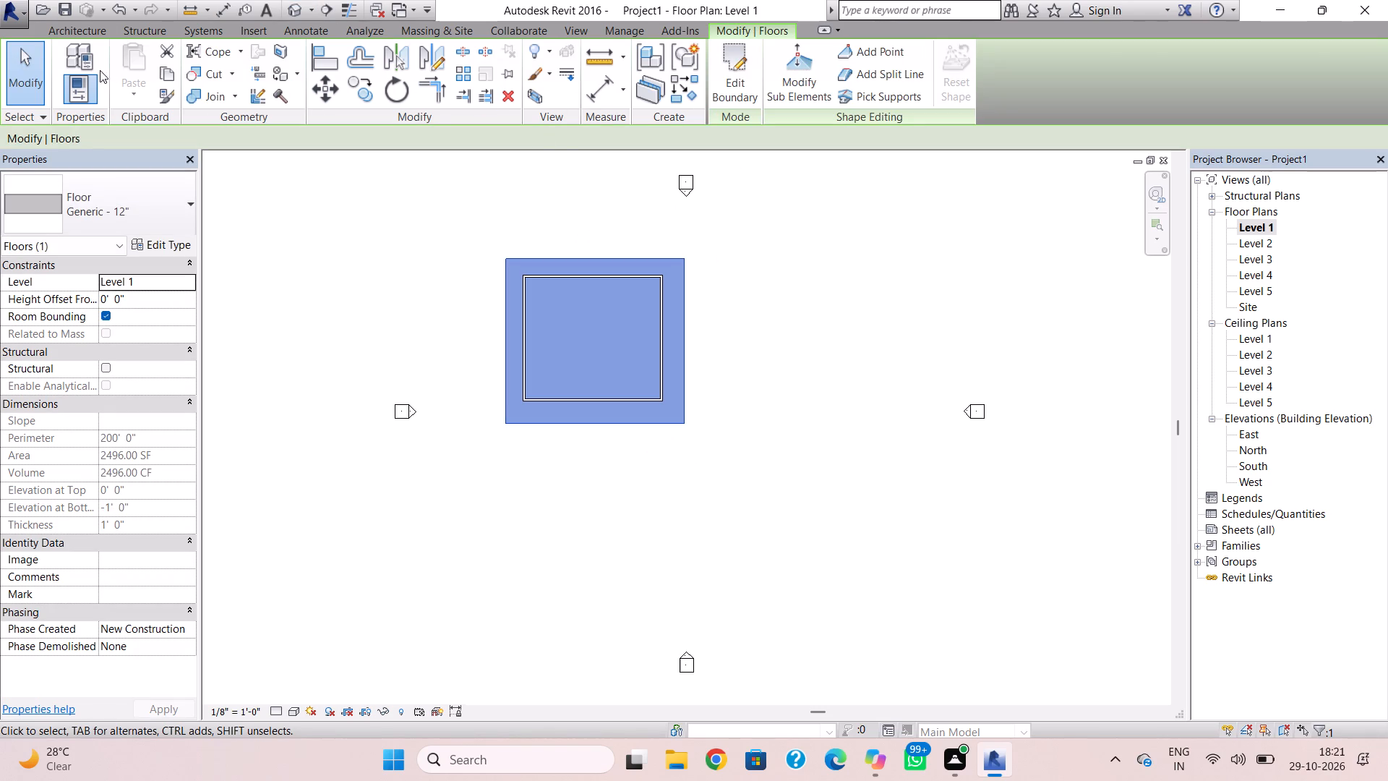
Create a flat Generic - 12" footprint roof on Level 2, with a rectangular boundary along the outer wall faces, about 40'-8" by 36'-8".
{"action": "left_click", "coordinate": [106, 34]}
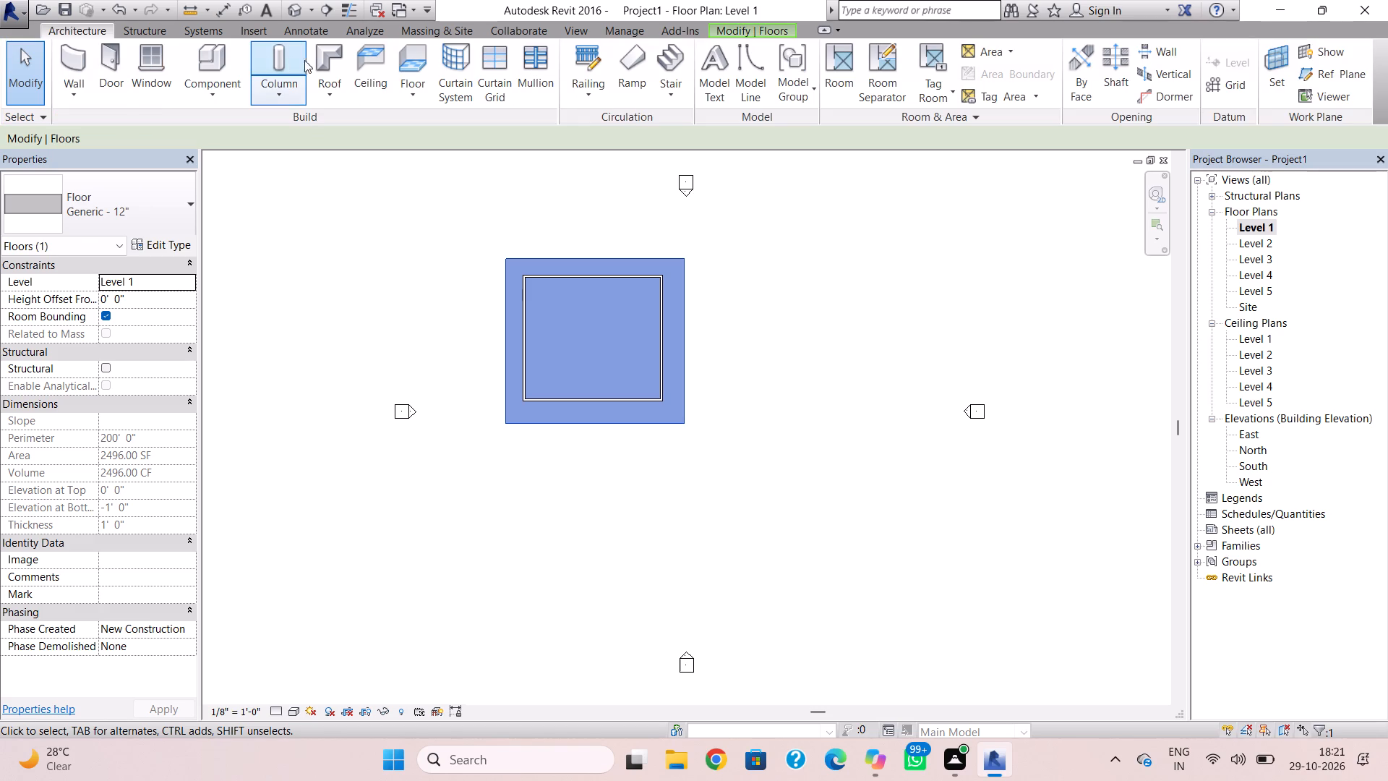
{"action": "left_click", "coordinate": [319, 60]}
{"action": "left_click", "coordinate": [687, 411]}
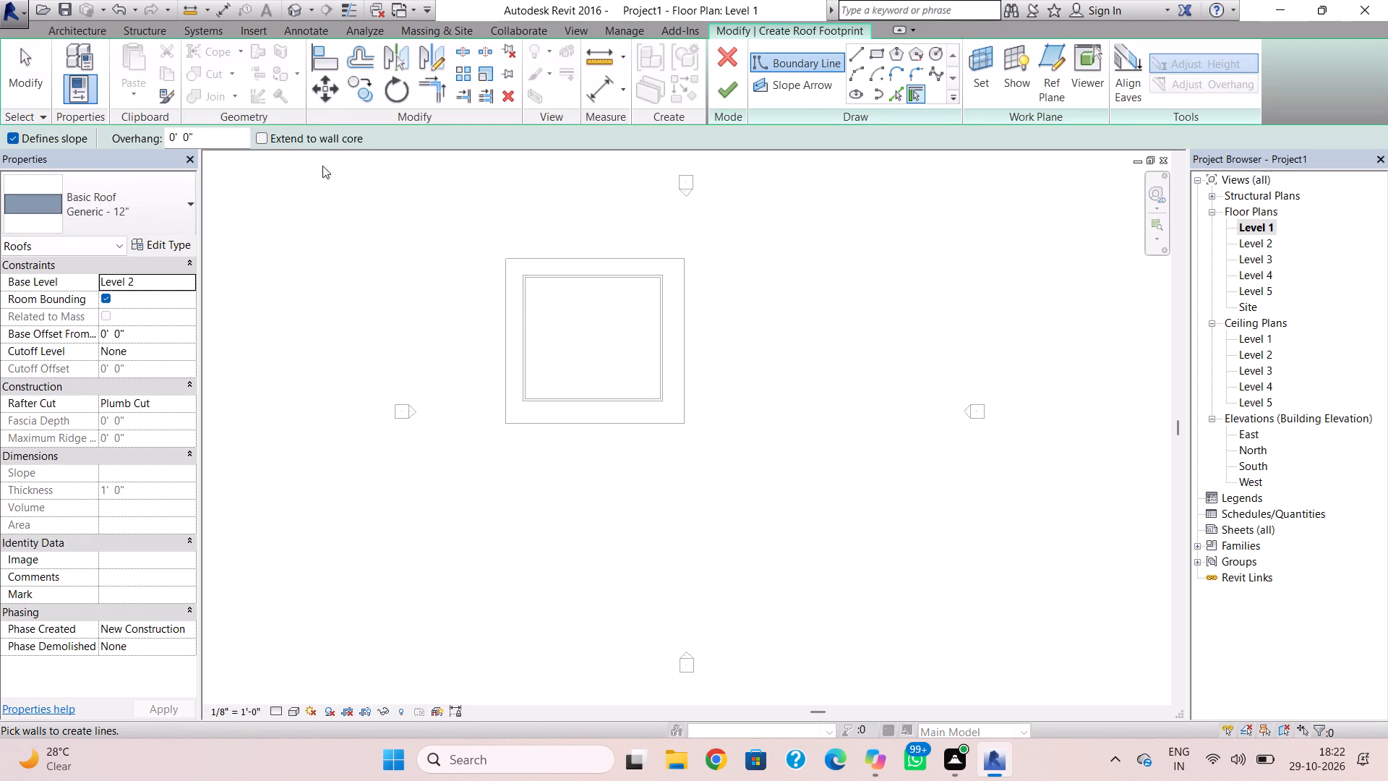
{"action": "left_click", "coordinate": [6, 129]}
{"action": "left_click", "coordinate": [17, 139]}
{"action": "left_click", "coordinate": [878, 58]}
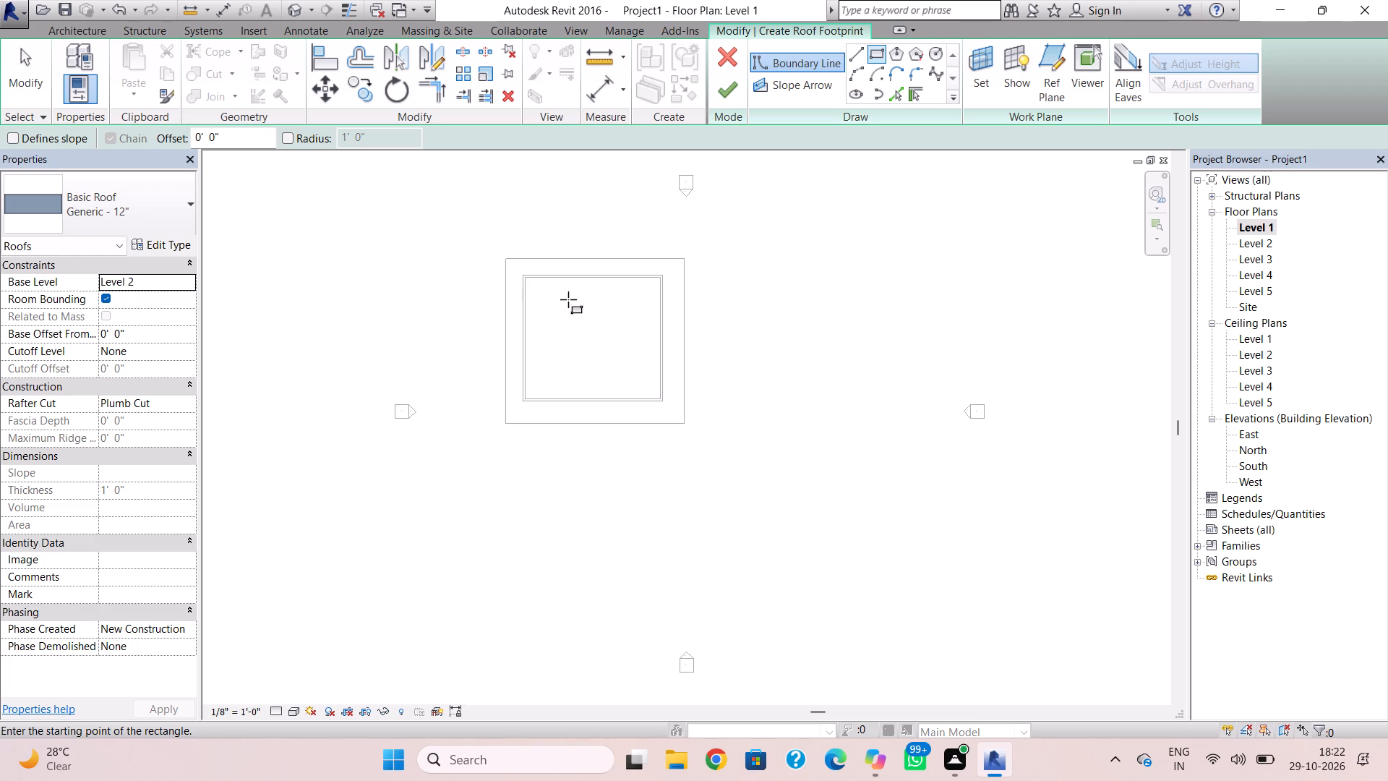
{"action": "left_click", "coordinate": [518, 272]}
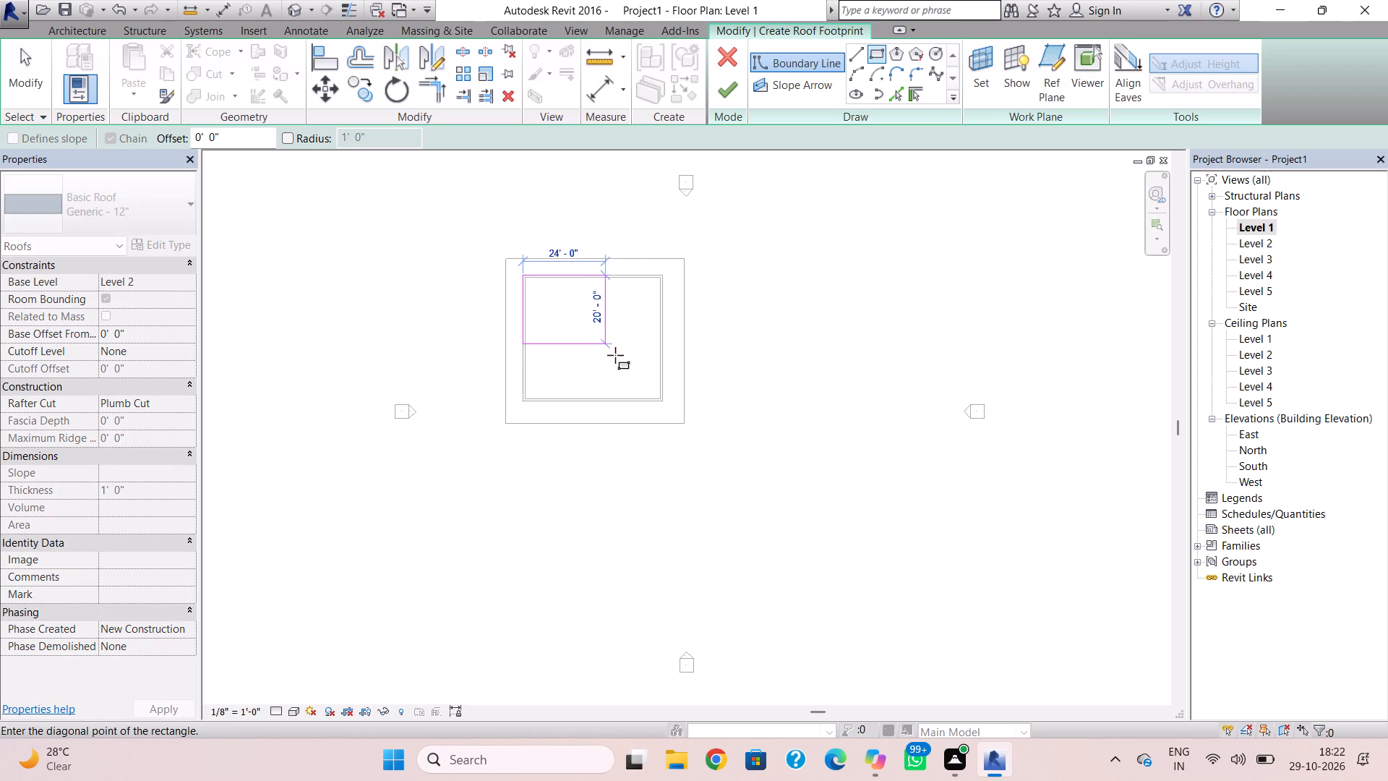
{"action": "left_click", "coordinate": [667, 401]}
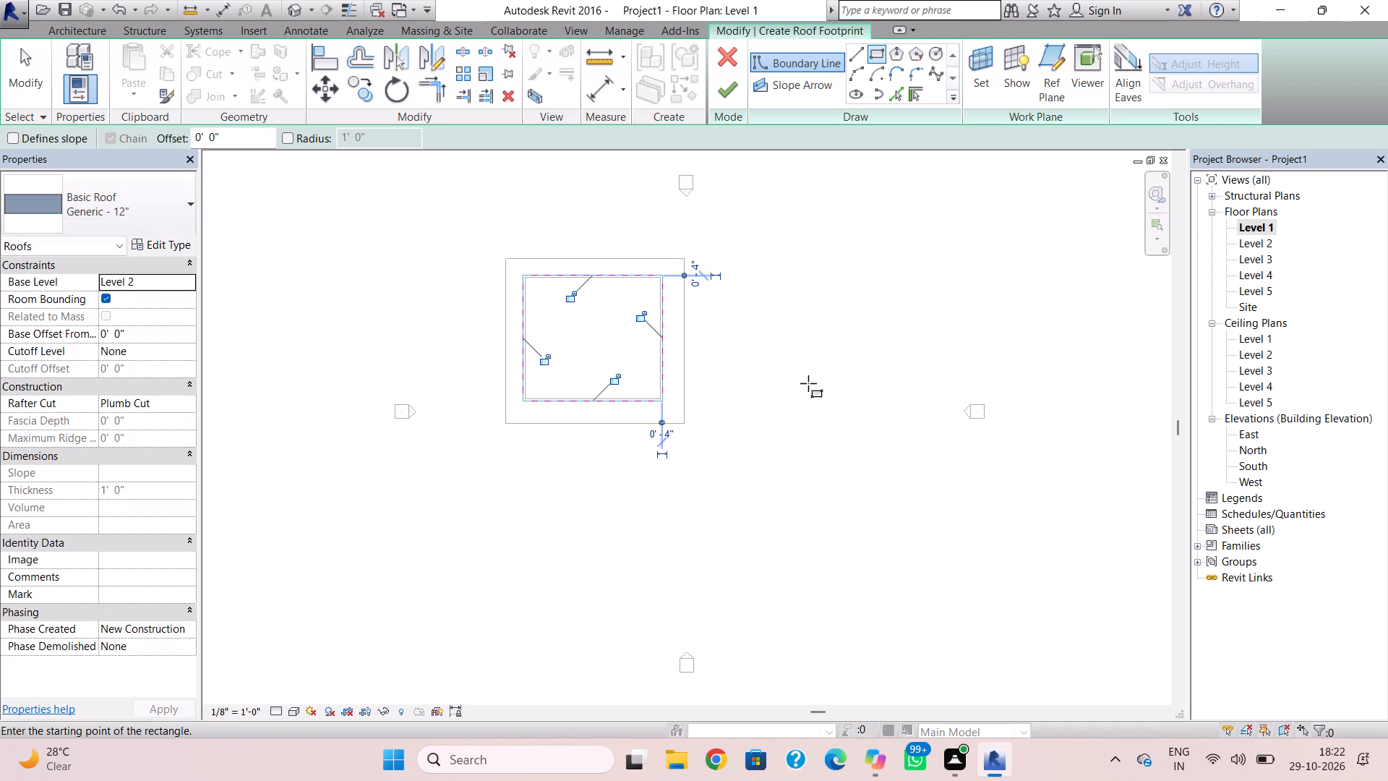
{"action": "key", "text": "Escape"}
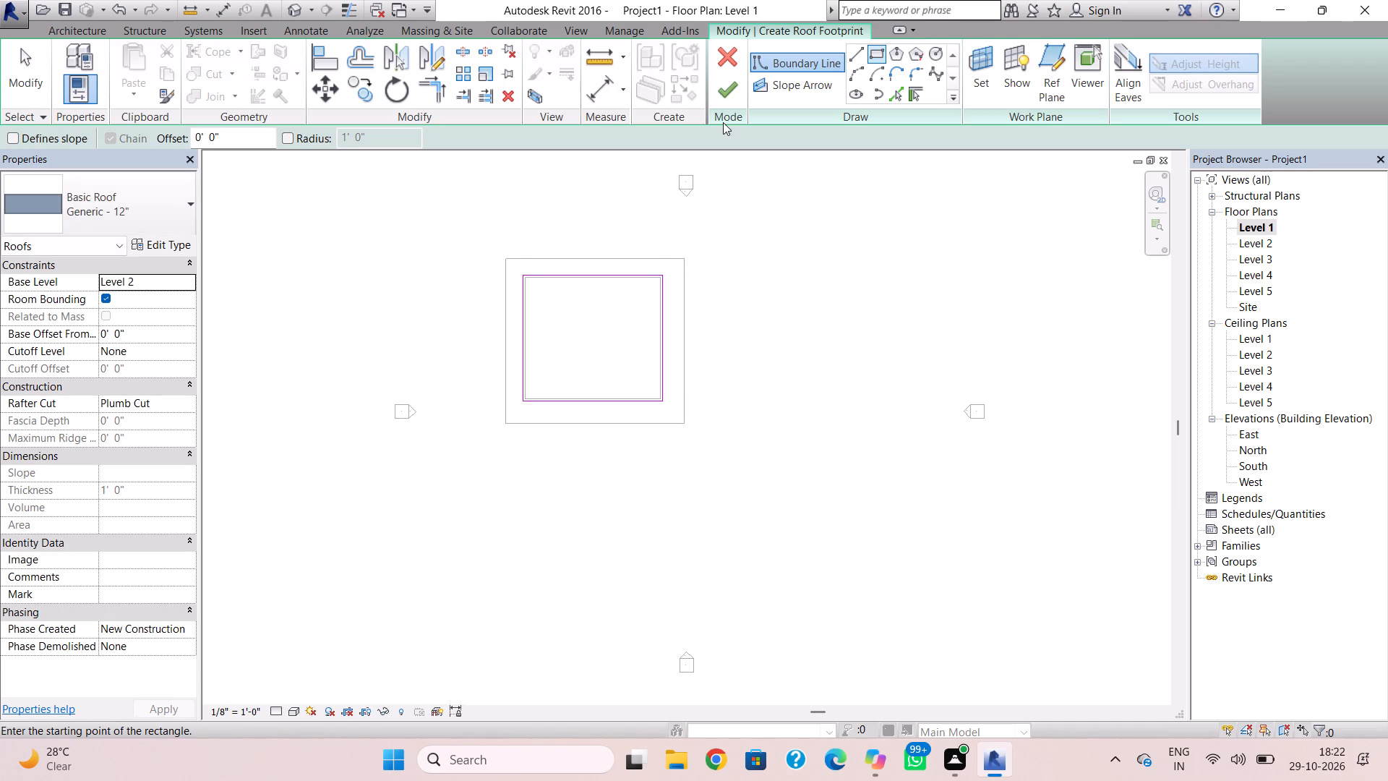
{"action": "left_click", "coordinate": [721, 98]}
{"action": "left_click", "coordinate": [729, 389]}
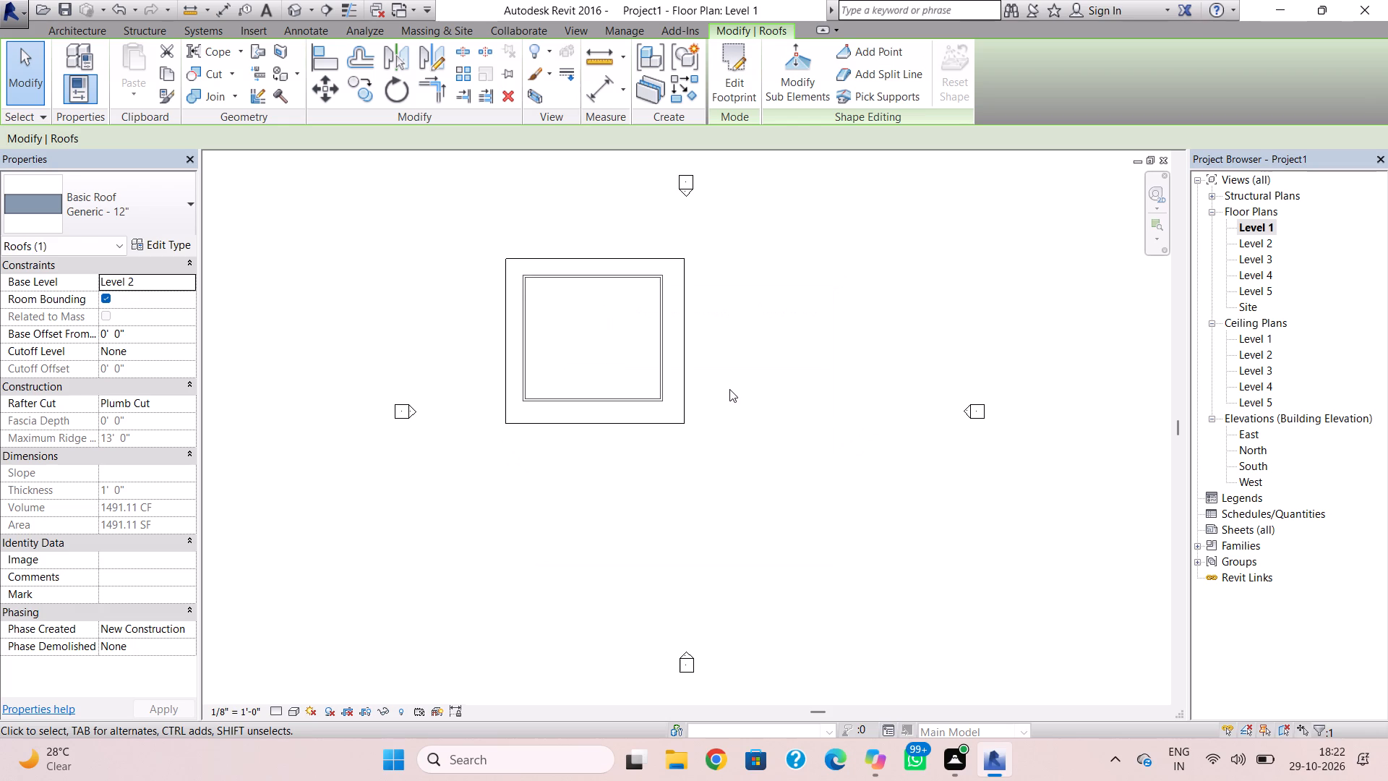
Open the default 3D view and change its visual style to show filled surfaces with edges.
{"action": "left_click", "coordinate": [286, 12]}
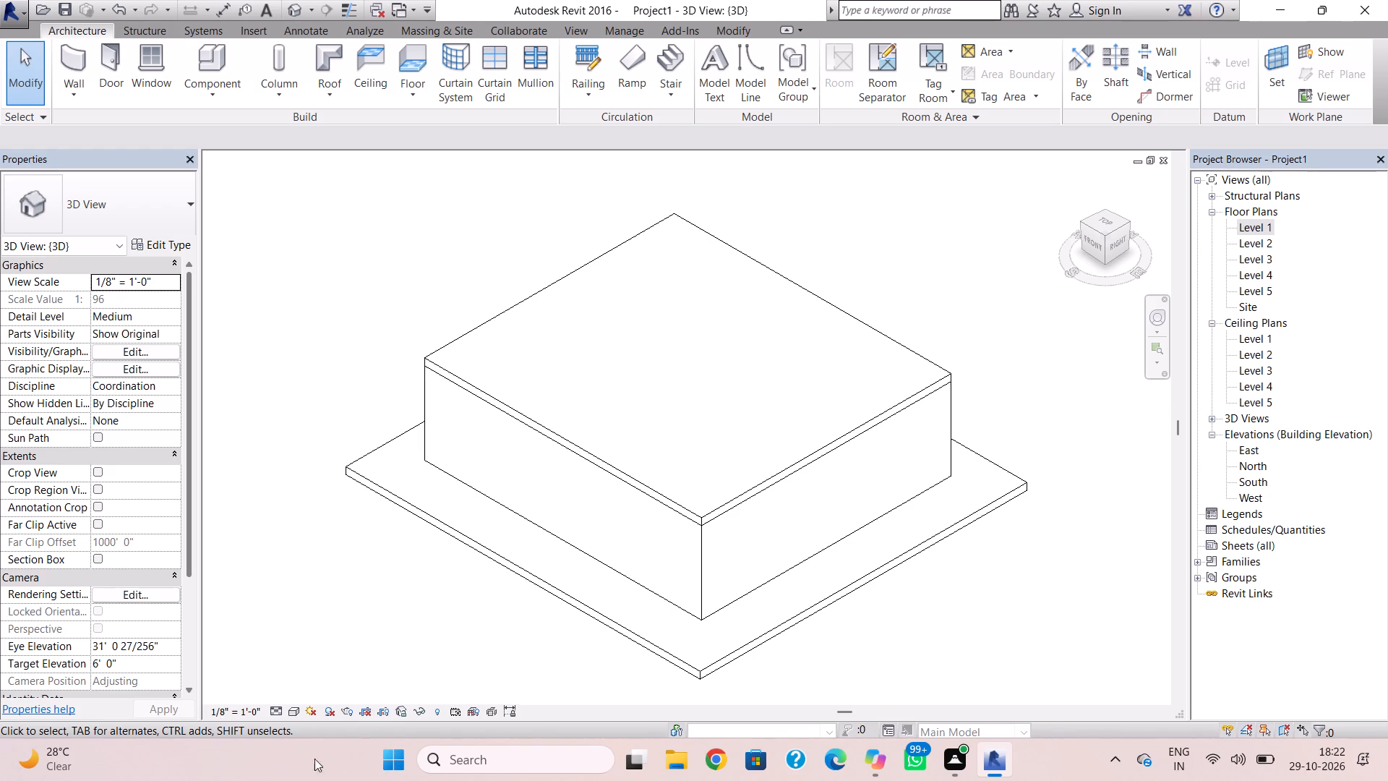
{"action": "left_click", "coordinate": [293, 709]}
{"action": "left_click", "coordinate": [320, 676]}
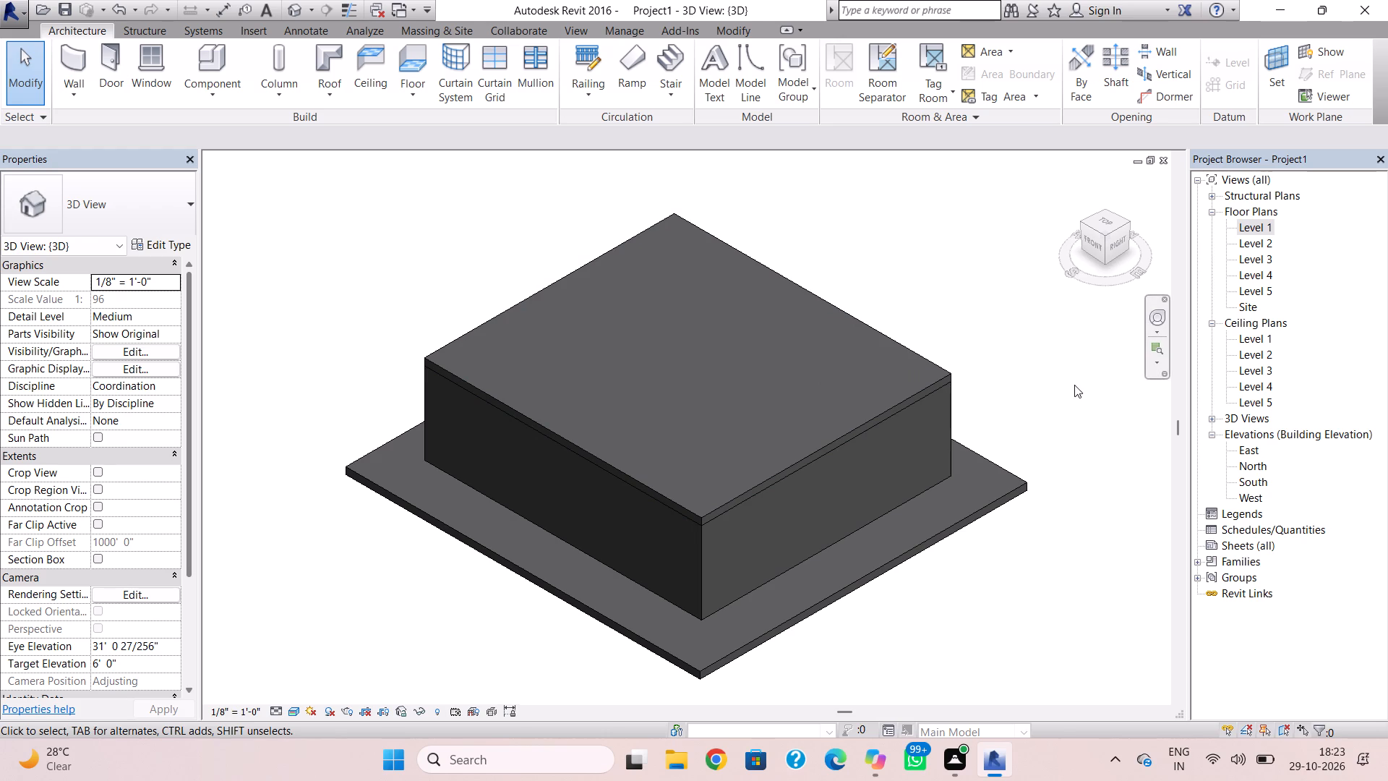
On the Level 2 floor plan, draw three chained Generic - 8" walls inward from the east wall, about 17'-6", 13' and 16'-10" long.
{"action": "double_click", "coordinate": [1247, 235]}
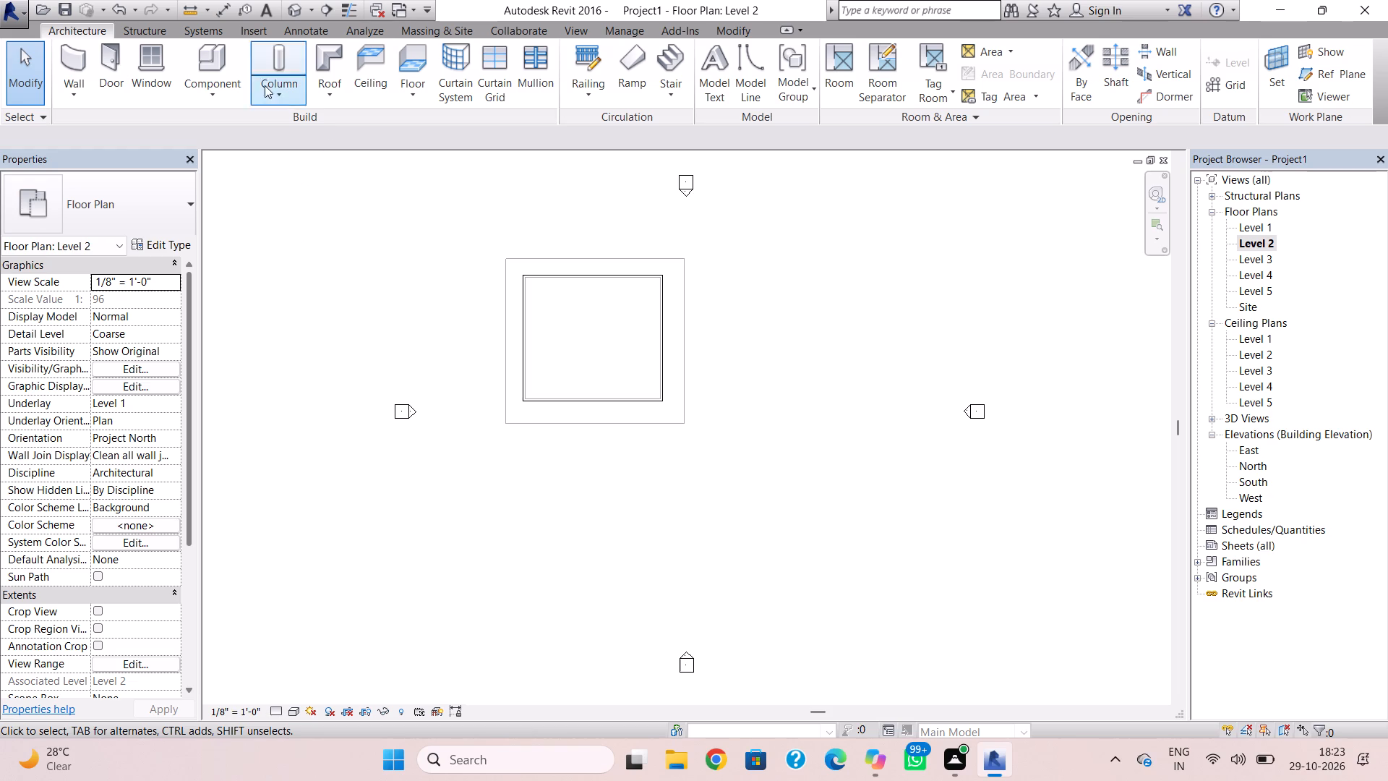
{"action": "left_click", "coordinate": [114, 56]}
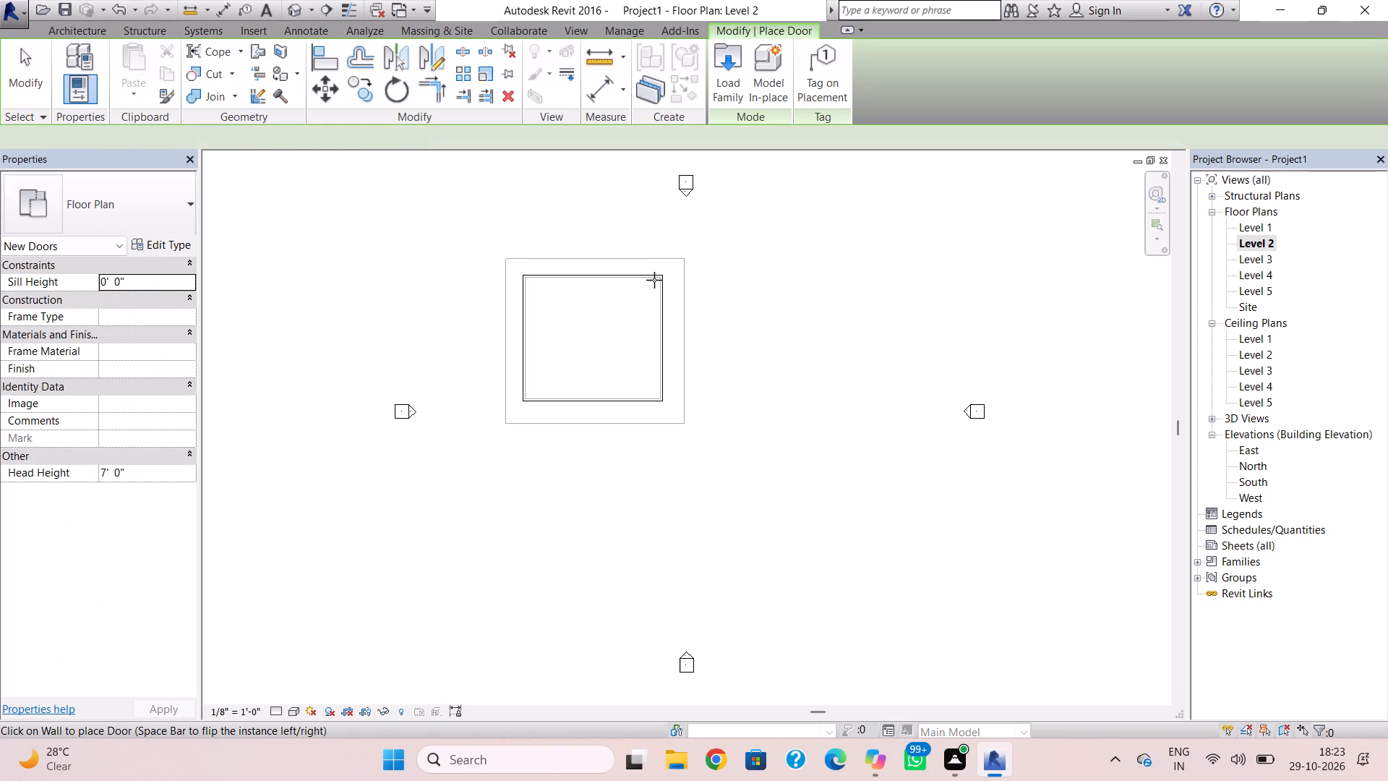
{"action": "left_click", "coordinate": [85, 37]}
{"action": "left_click", "coordinate": [68, 52]}
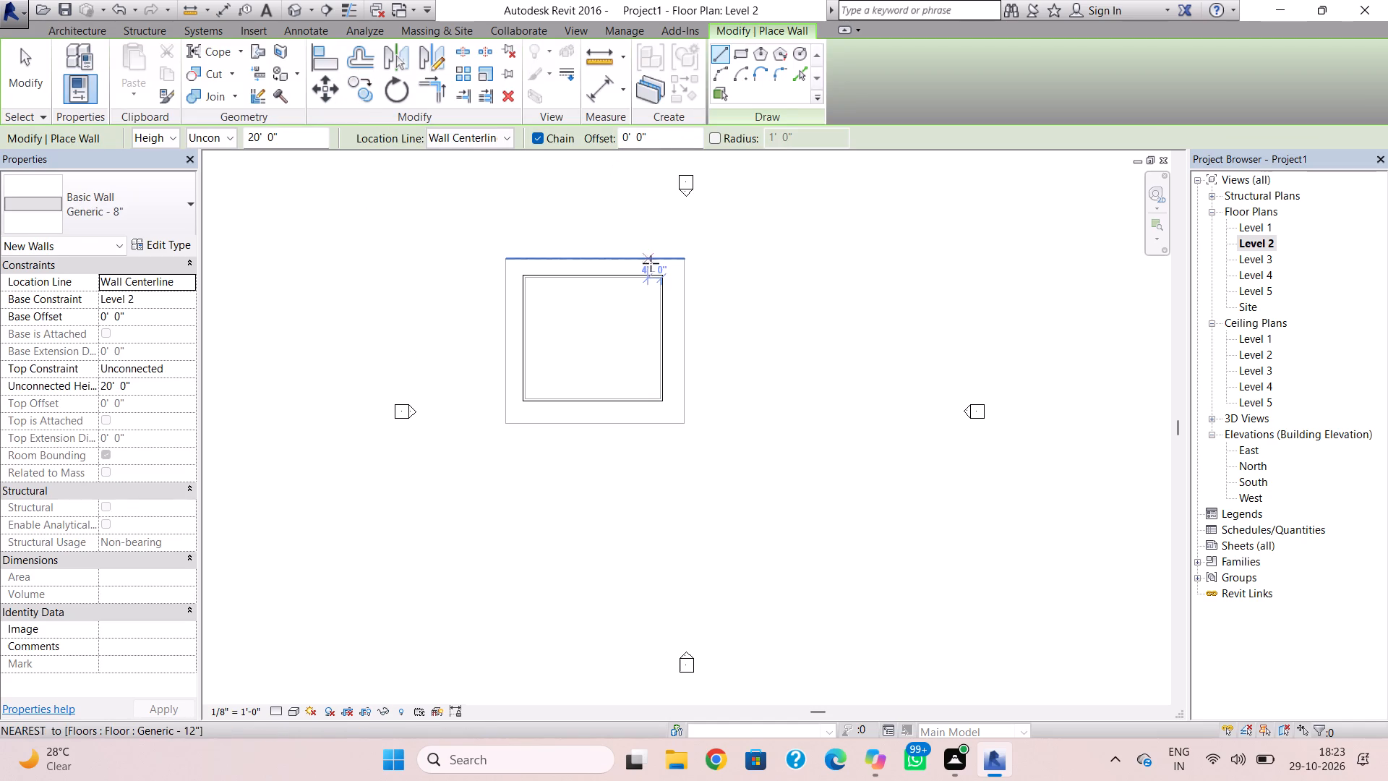
{"action": "scroll", "coordinate": [669, 291], "scroll_direction": "up", "scroll_amount": 5}
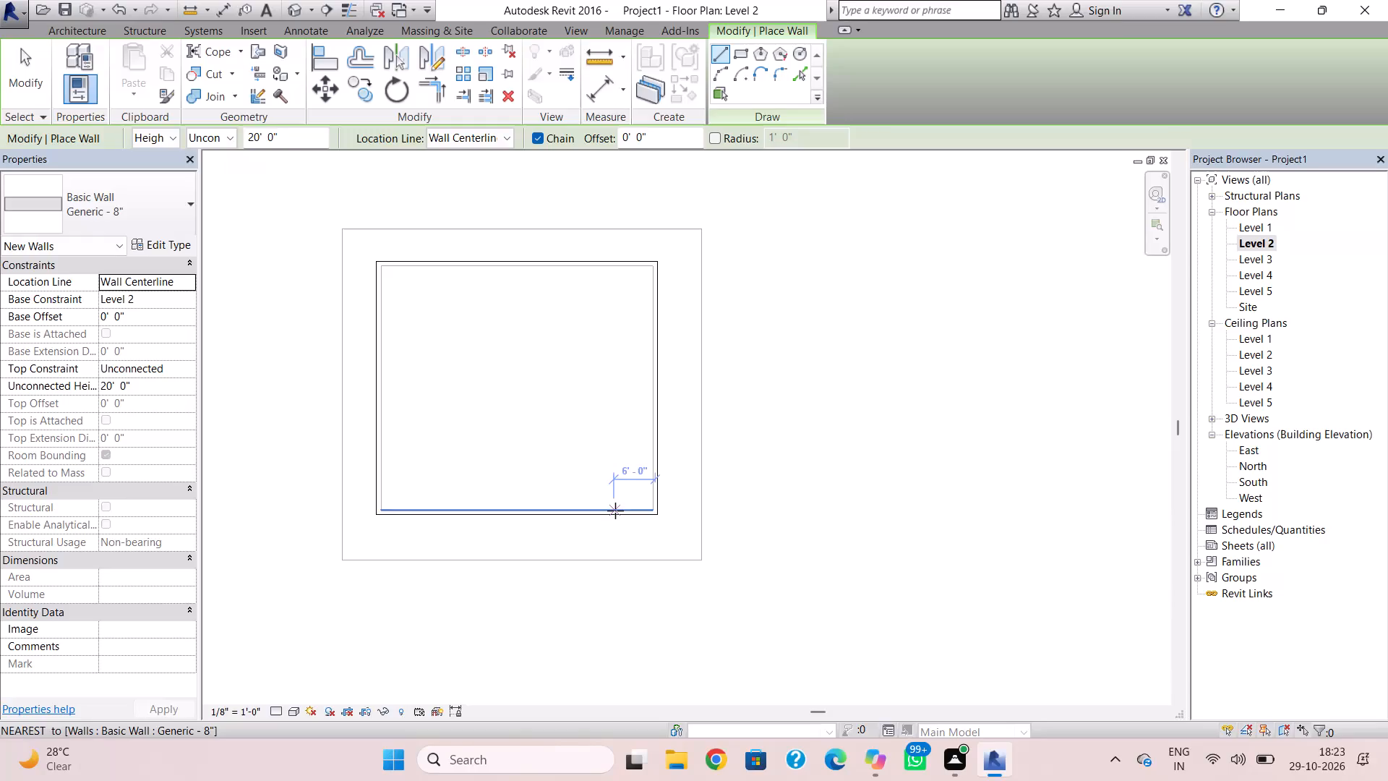
{"action": "key", "text": "Escape"}
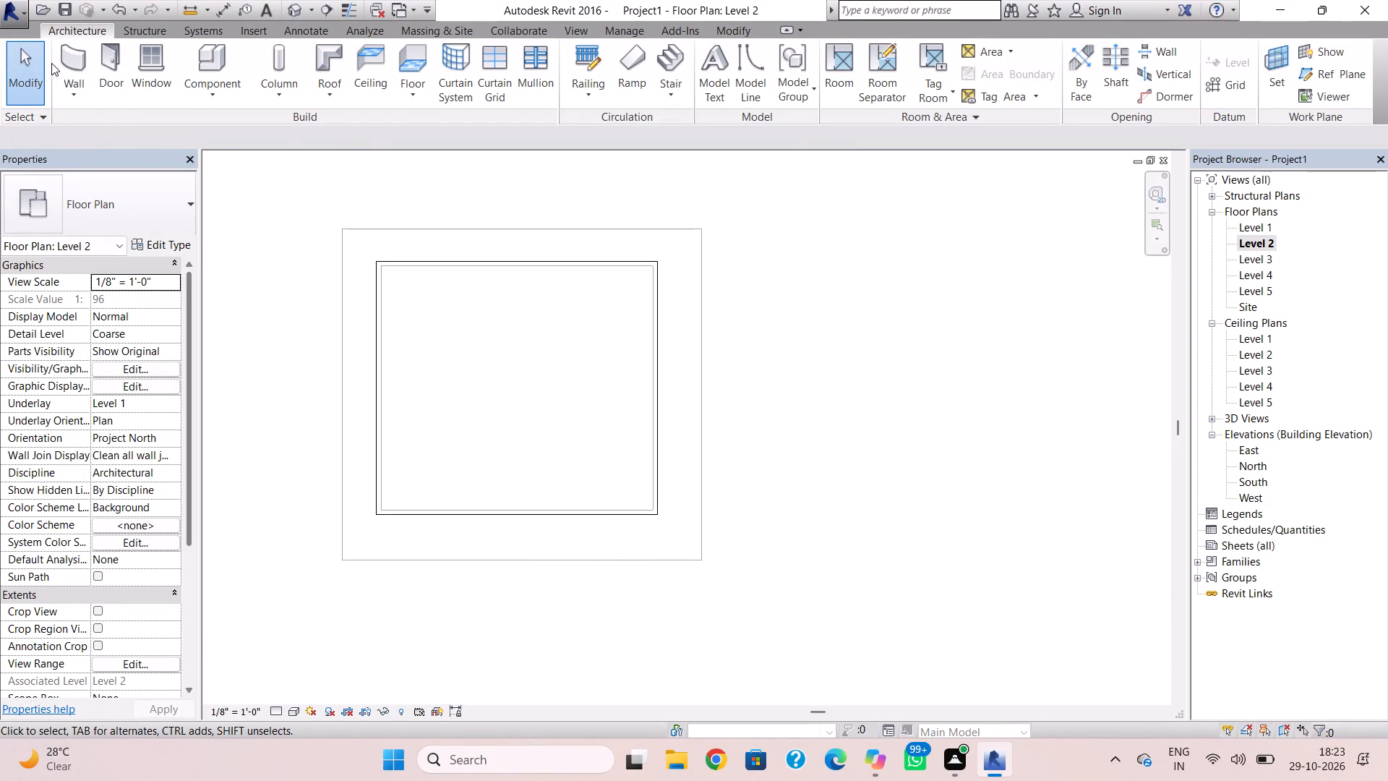
{"action": "left_click", "coordinate": [74, 64]}
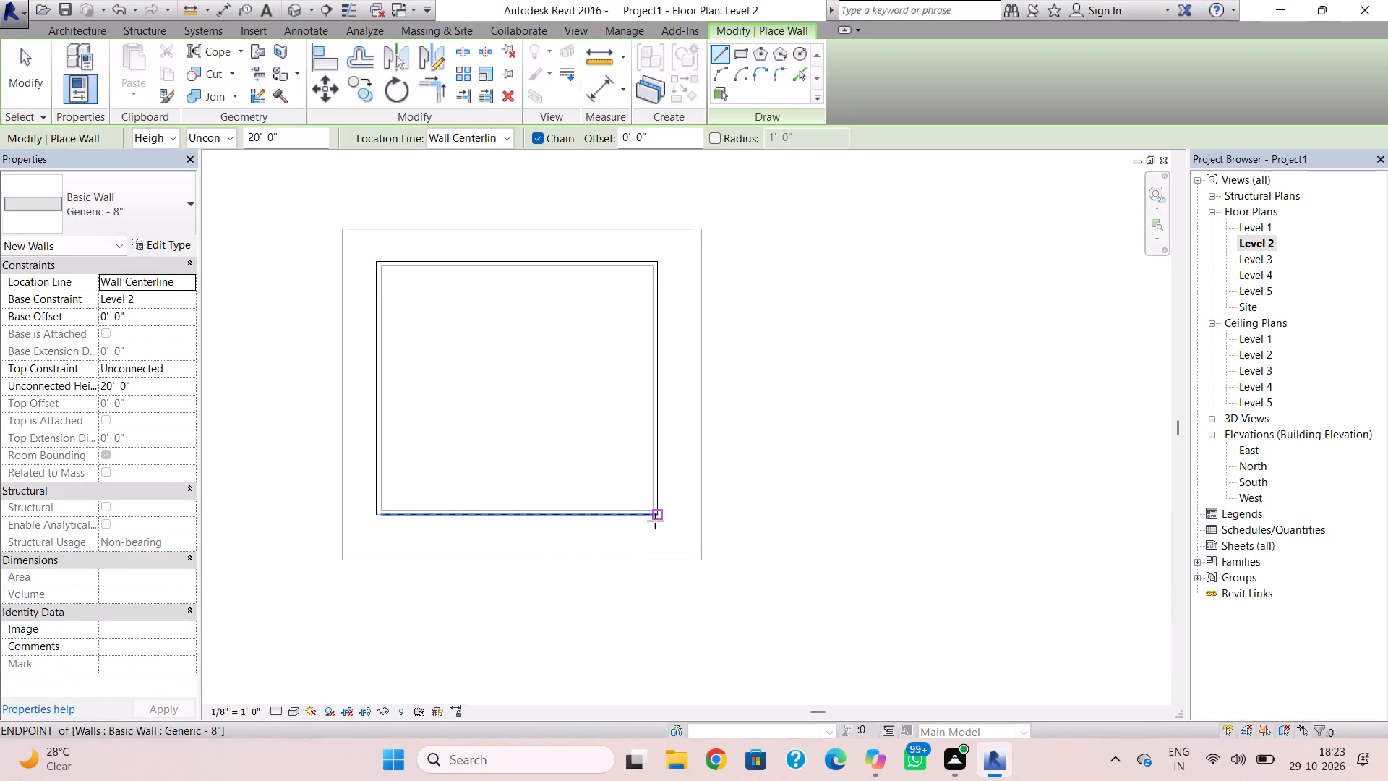
{"action": "left_click", "coordinate": [659, 471]}
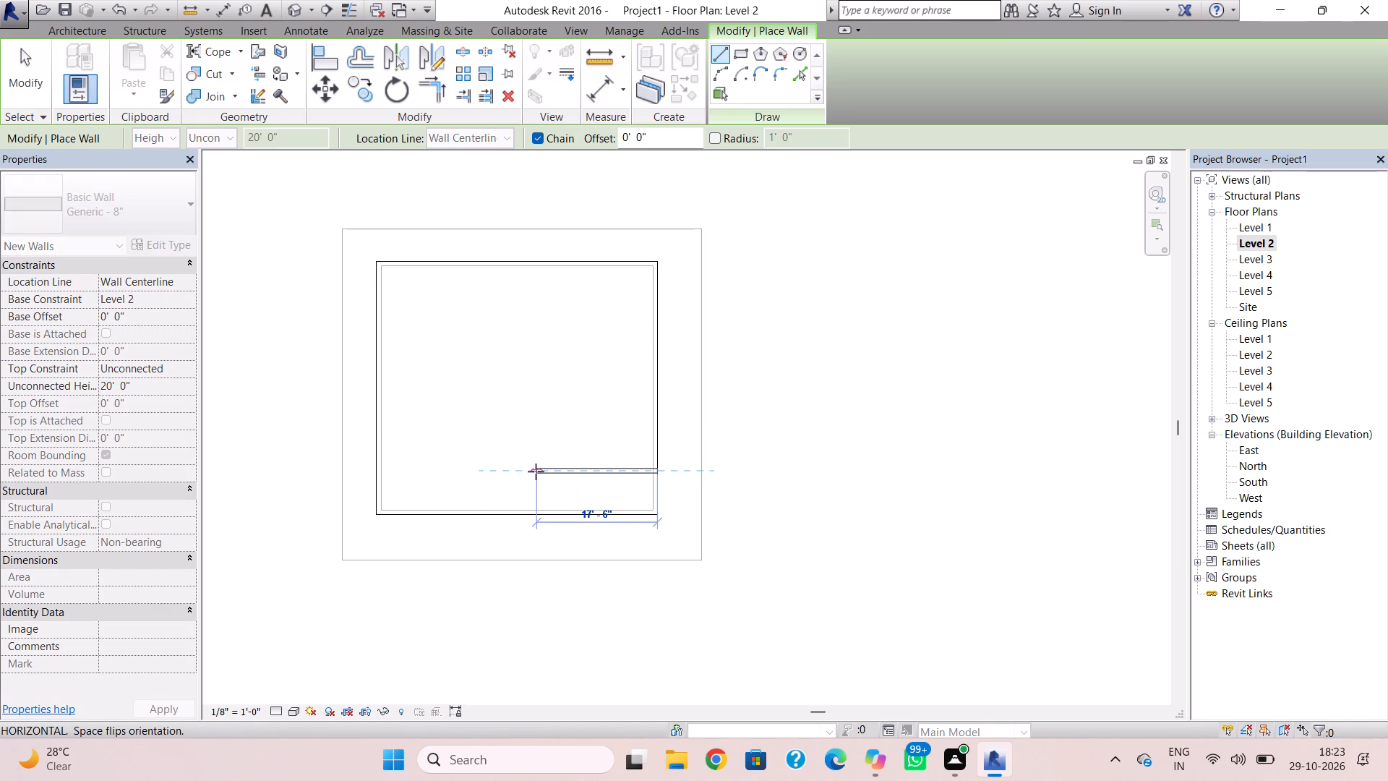
{"action": "left_click", "coordinate": [536, 471]}
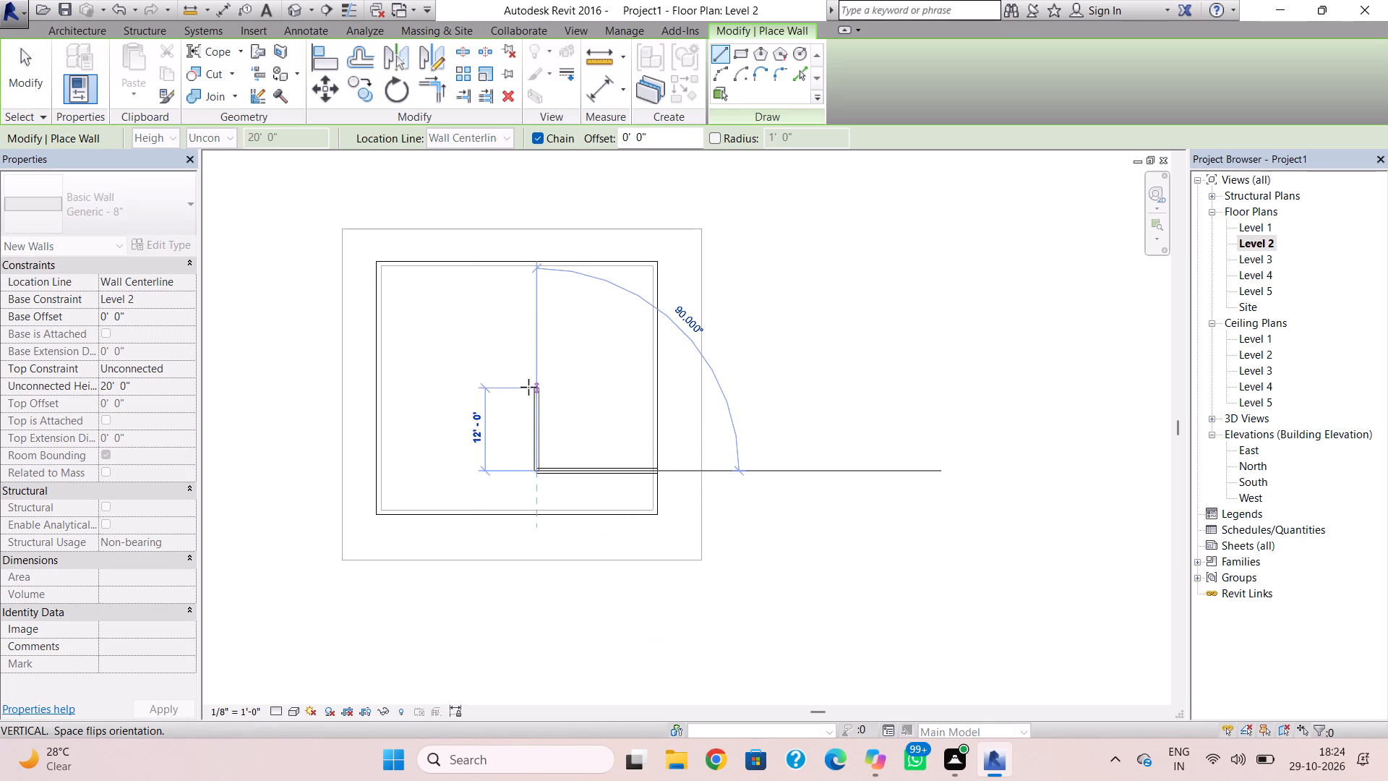
{"action": "left_click", "coordinate": [528, 382]}
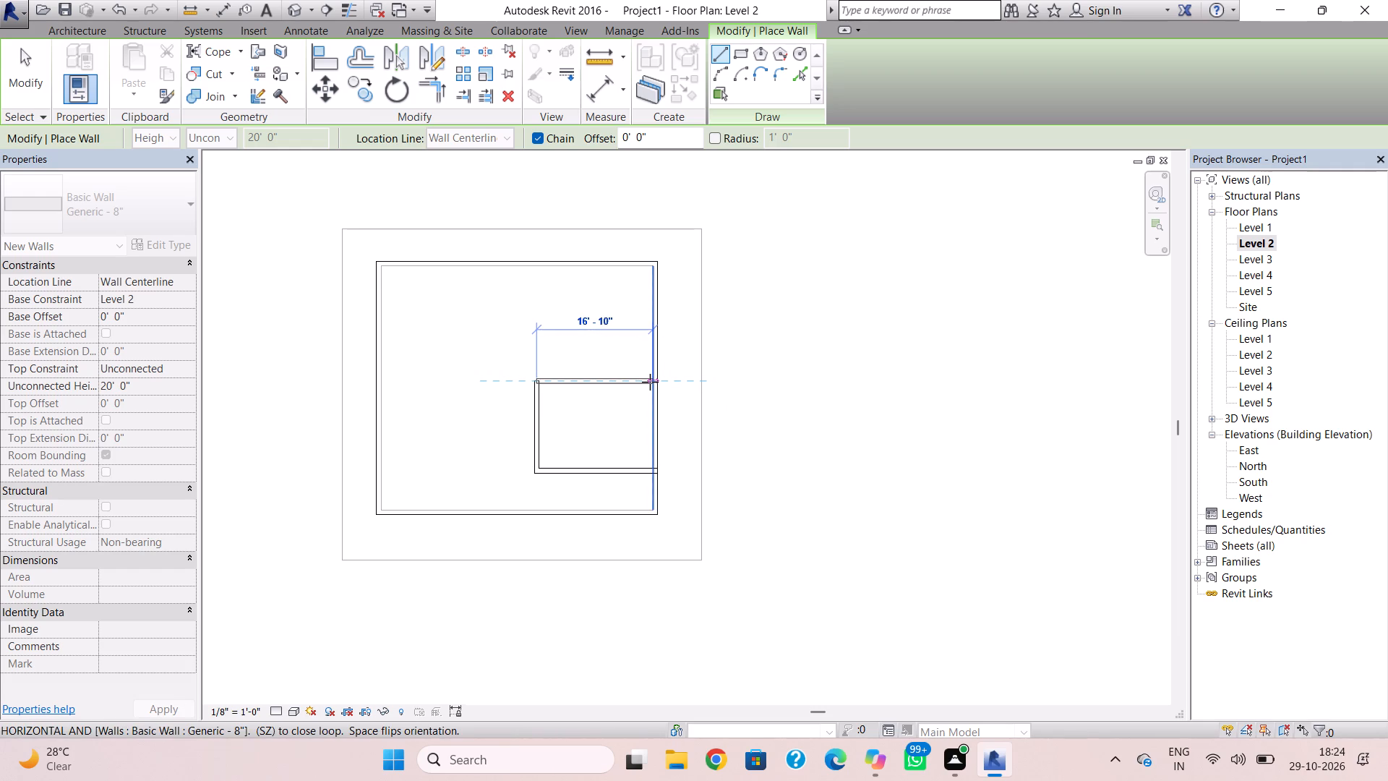
{"action": "scroll", "coordinate": [650, 382], "scroll_direction": "up", "scroll_amount": 8}
{"action": "left_click", "coordinate": [650, 382]}
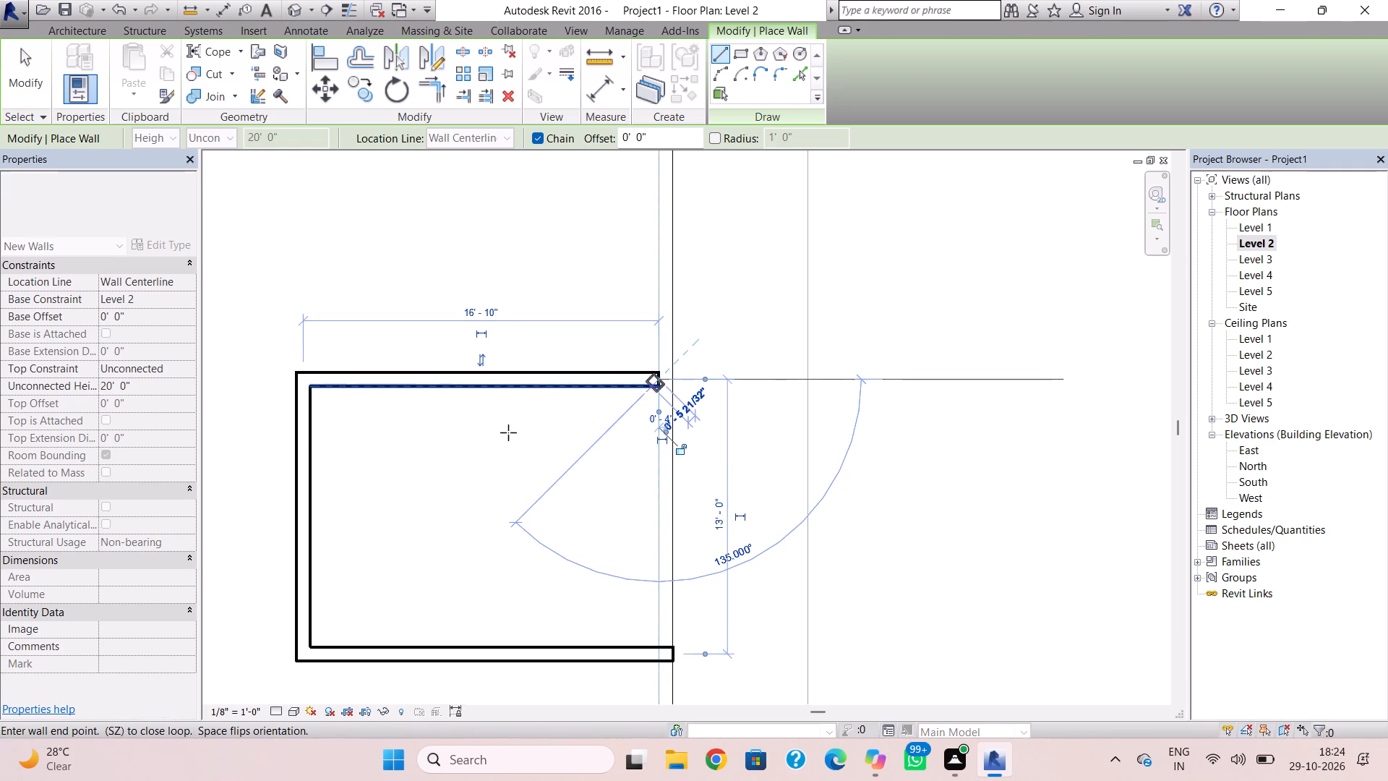
{"action": "scroll", "coordinate": [479, 449], "scroll_direction": "down", "scroll_amount": 2}
{"action": "key", "text": "Escape"}
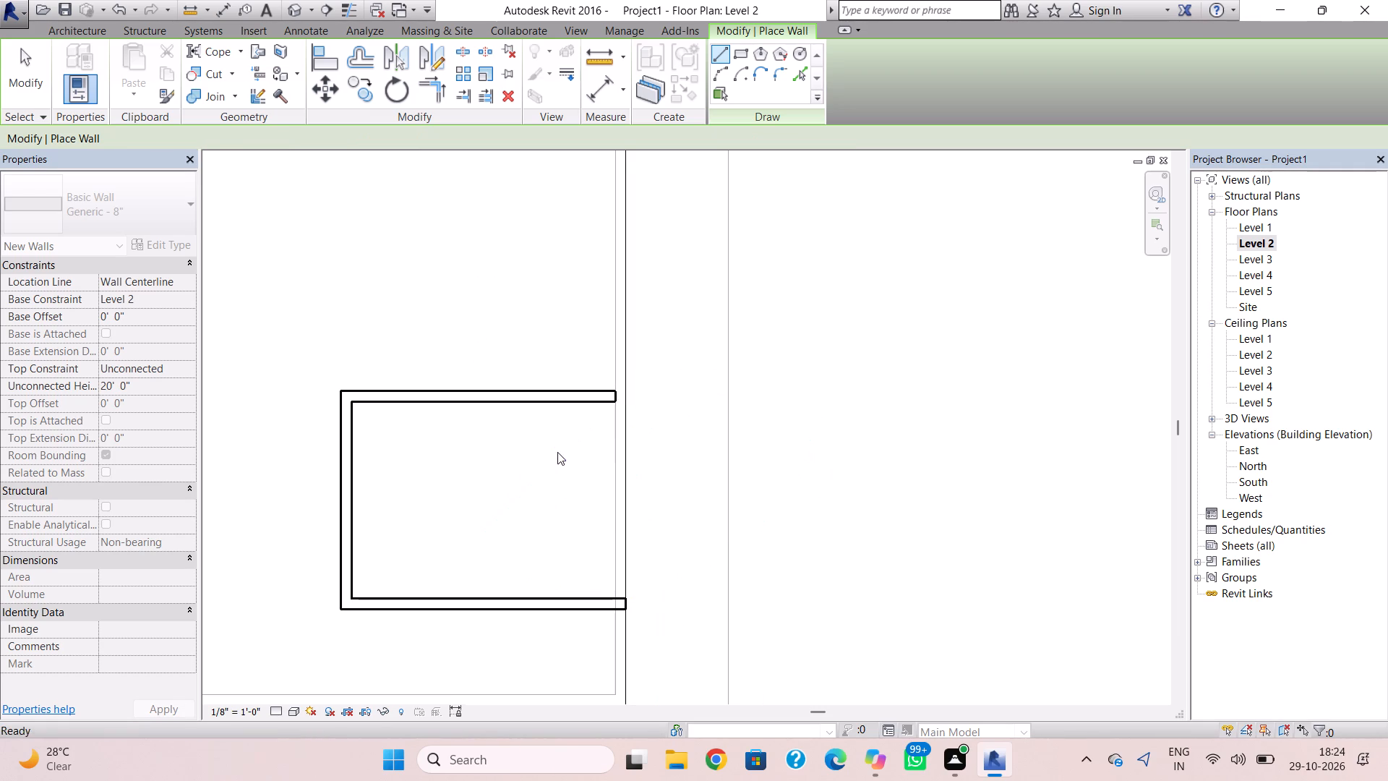
Close the open east side of the Level 2 room with a Generic - 8" wall along the east wall's centreline.
{"action": "scroll", "coordinate": [532, 458], "scroll_direction": "down", "scroll_amount": 3}
{"action": "middle_click_drag", "start_coordinate": [538, 458], "coordinate": [564, 456]}
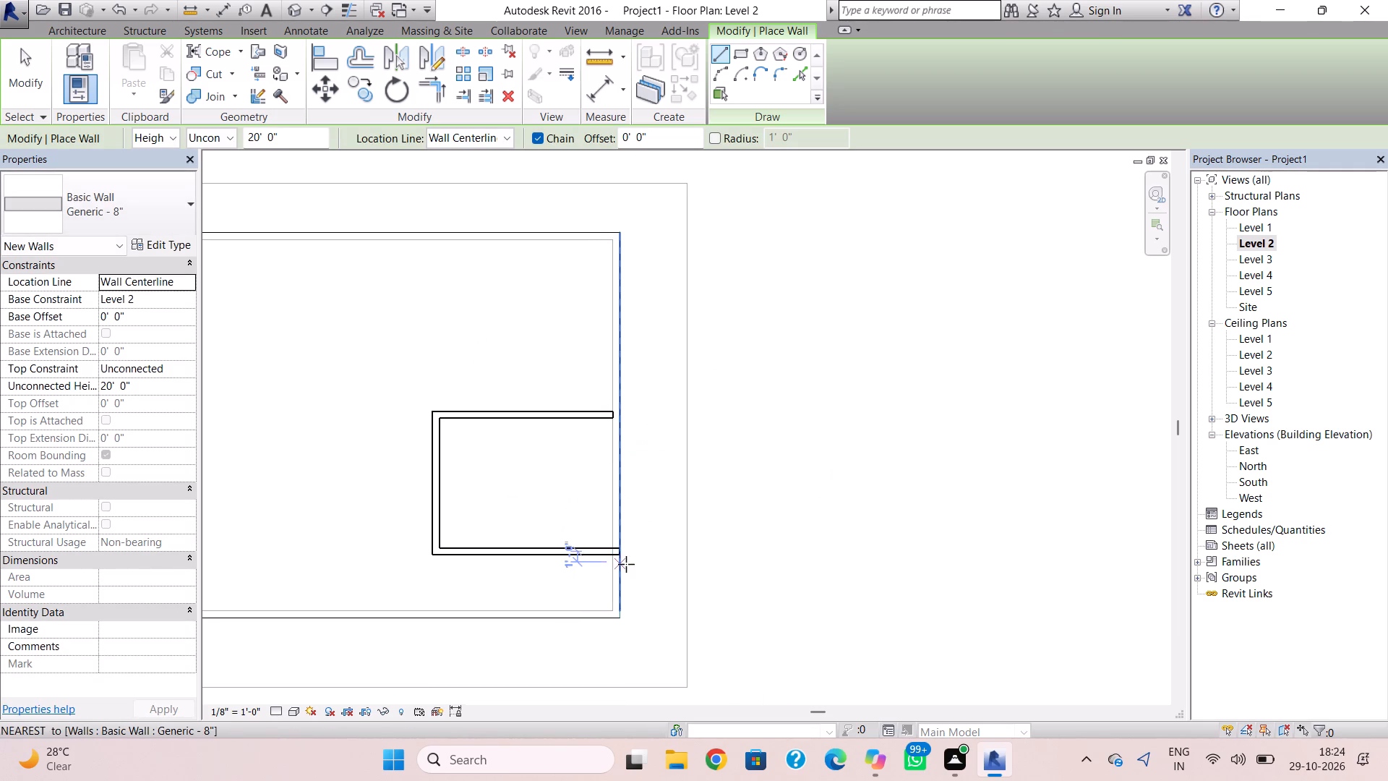
{"action": "scroll", "coordinate": [612, 550], "scroll_direction": "up", "scroll_amount": 8}
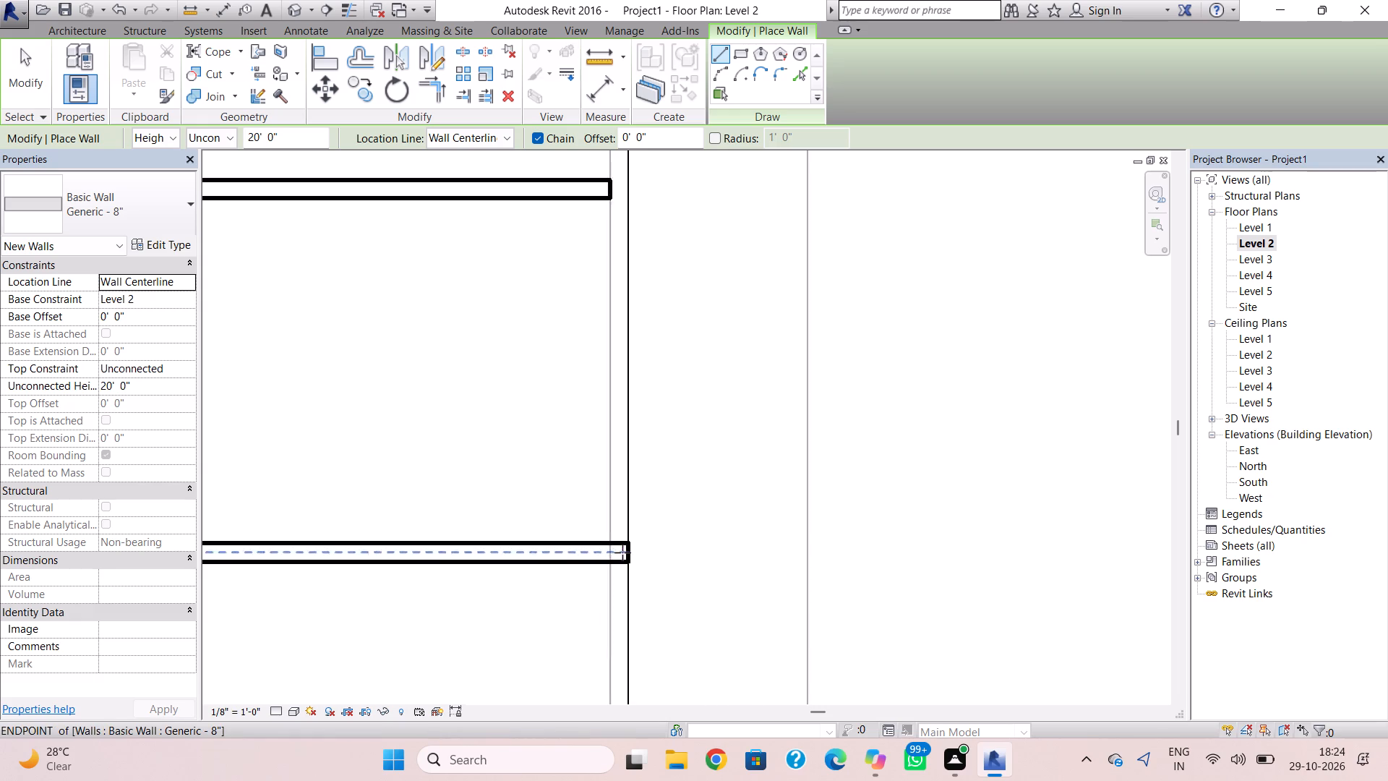
{"action": "left_click", "coordinate": [625, 537]}
{"action": "key", "text": "Escape"}
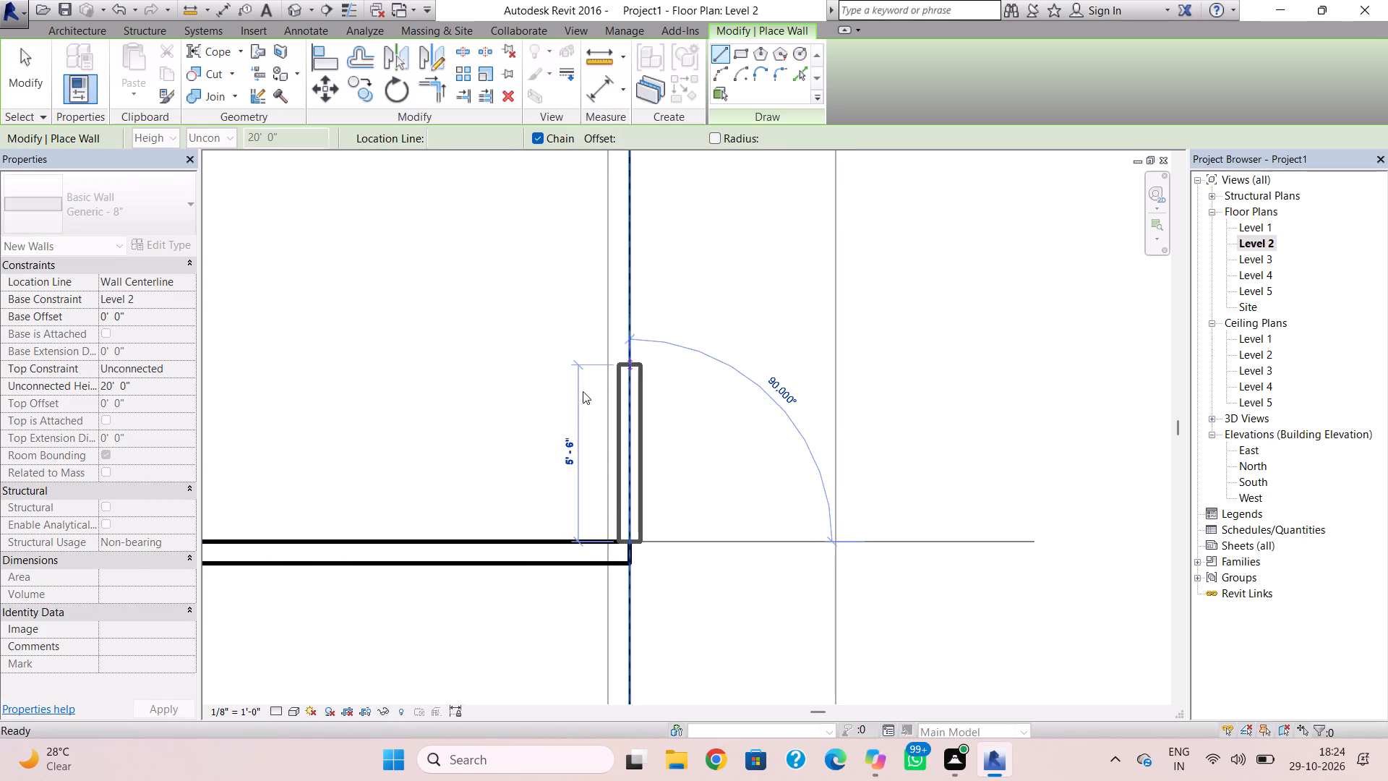
{"action": "left_click", "coordinate": [614, 539]}
{"action": "scroll", "coordinate": [627, 382], "scroll_direction": "down", "scroll_amount": 1}
{"action": "middle_click_drag", "start_coordinate": [626, 388], "coordinate": [628, 445]}
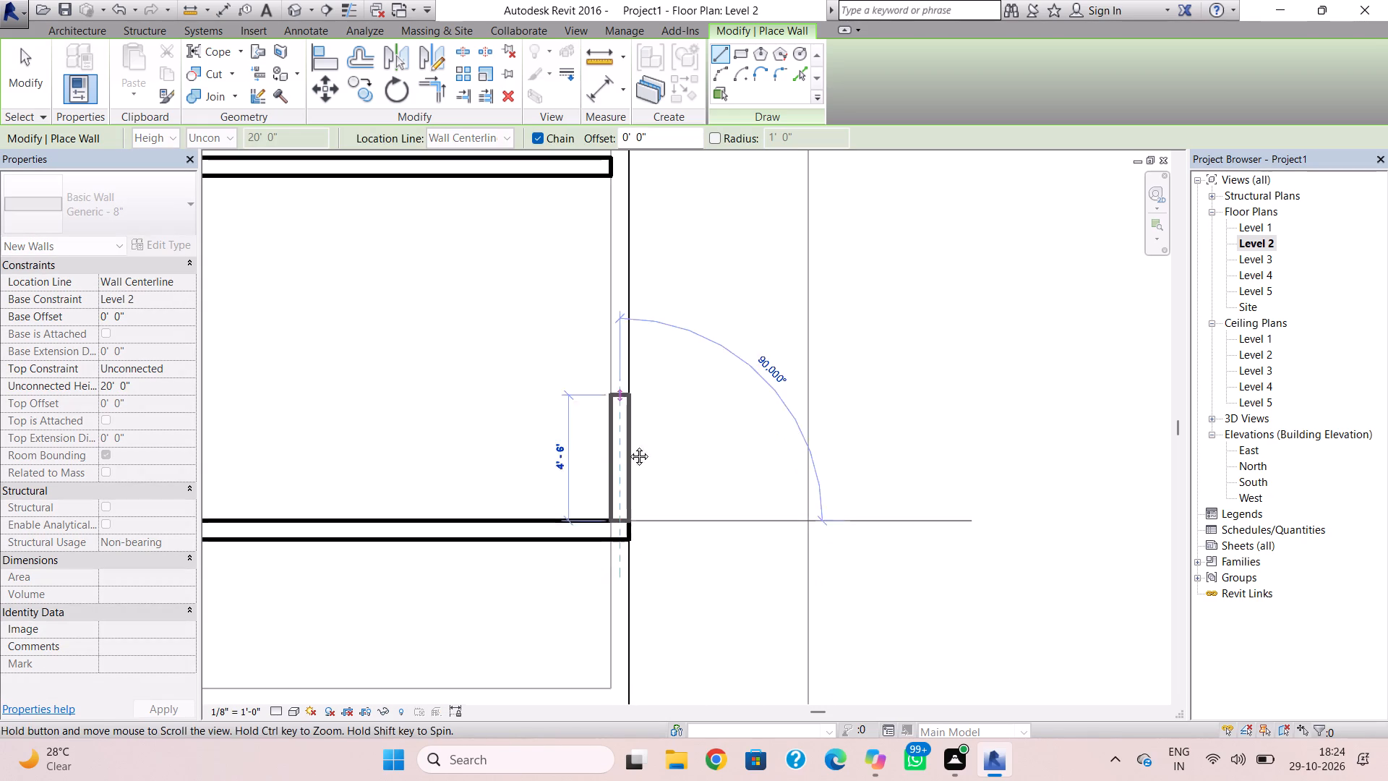
{"action": "middle_click_drag", "start_coordinate": [628, 445], "coordinate": [638, 584]}
{"action": "scroll", "coordinate": [635, 547], "scroll_direction": "down", "scroll_amount": 1}
{"action": "left_click", "coordinate": [633, 378]}
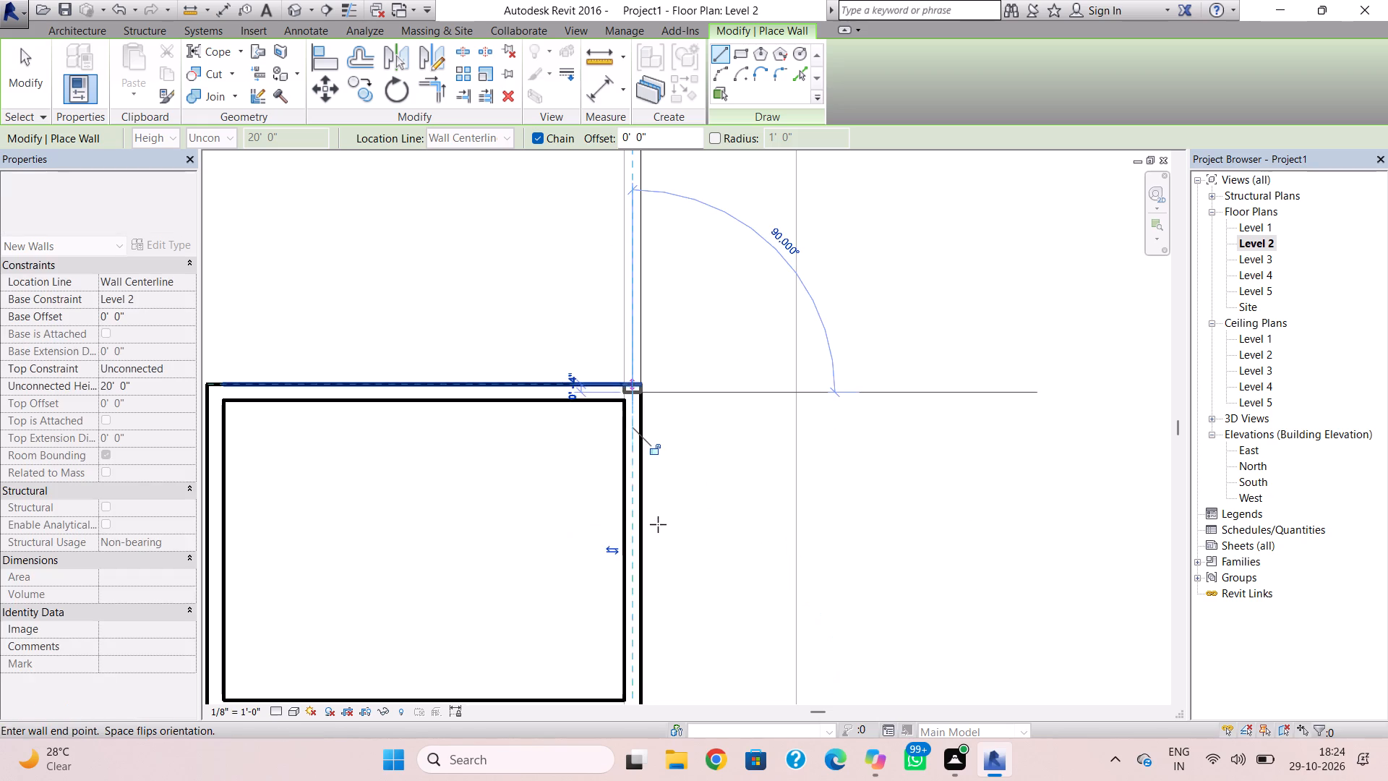
{"action": "key", "text": "Escape"}
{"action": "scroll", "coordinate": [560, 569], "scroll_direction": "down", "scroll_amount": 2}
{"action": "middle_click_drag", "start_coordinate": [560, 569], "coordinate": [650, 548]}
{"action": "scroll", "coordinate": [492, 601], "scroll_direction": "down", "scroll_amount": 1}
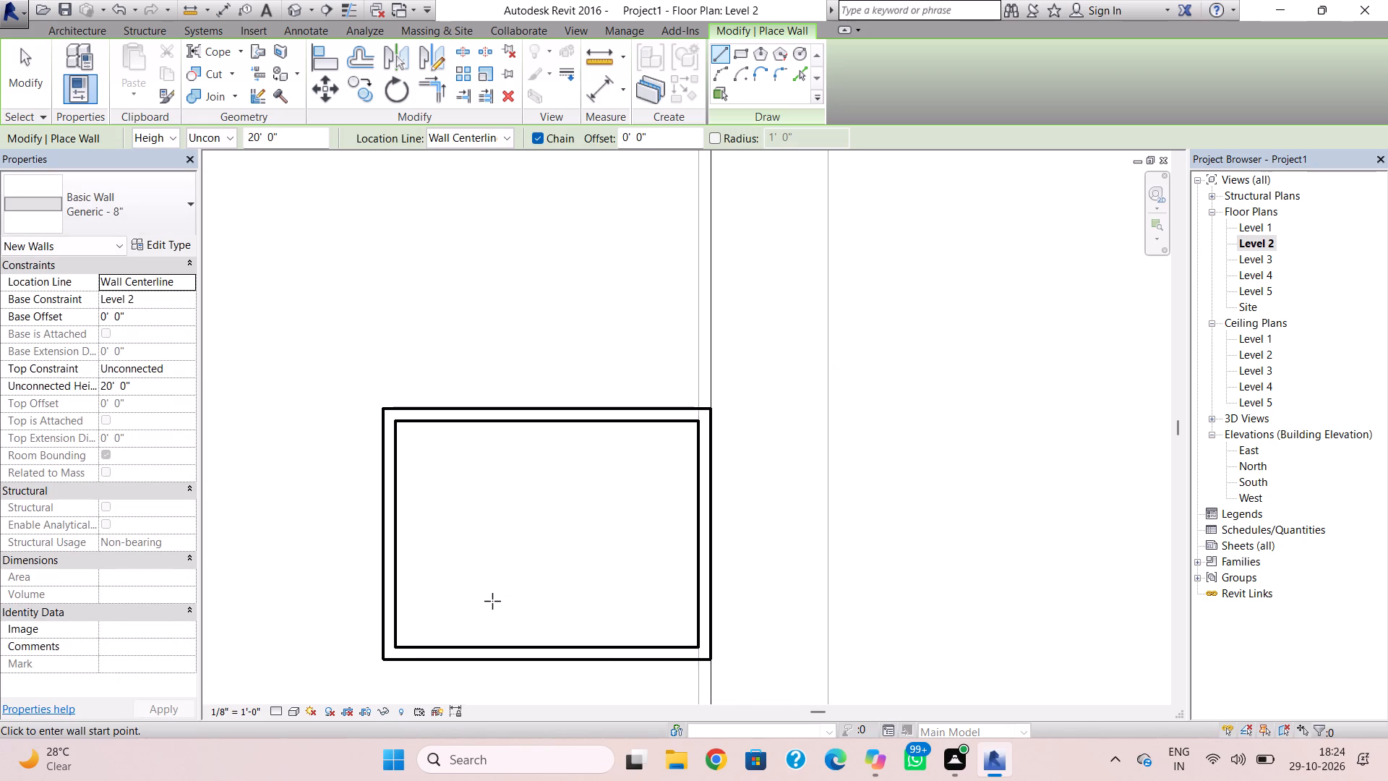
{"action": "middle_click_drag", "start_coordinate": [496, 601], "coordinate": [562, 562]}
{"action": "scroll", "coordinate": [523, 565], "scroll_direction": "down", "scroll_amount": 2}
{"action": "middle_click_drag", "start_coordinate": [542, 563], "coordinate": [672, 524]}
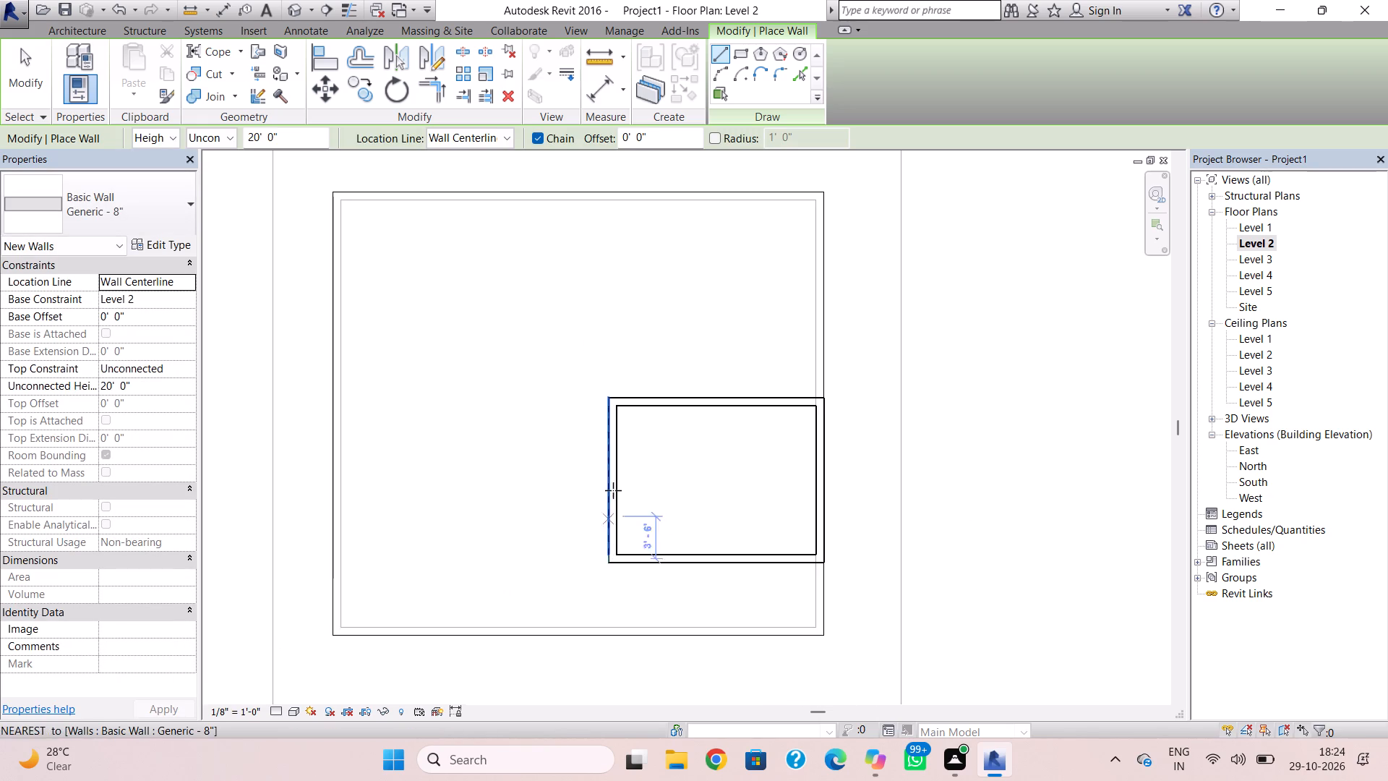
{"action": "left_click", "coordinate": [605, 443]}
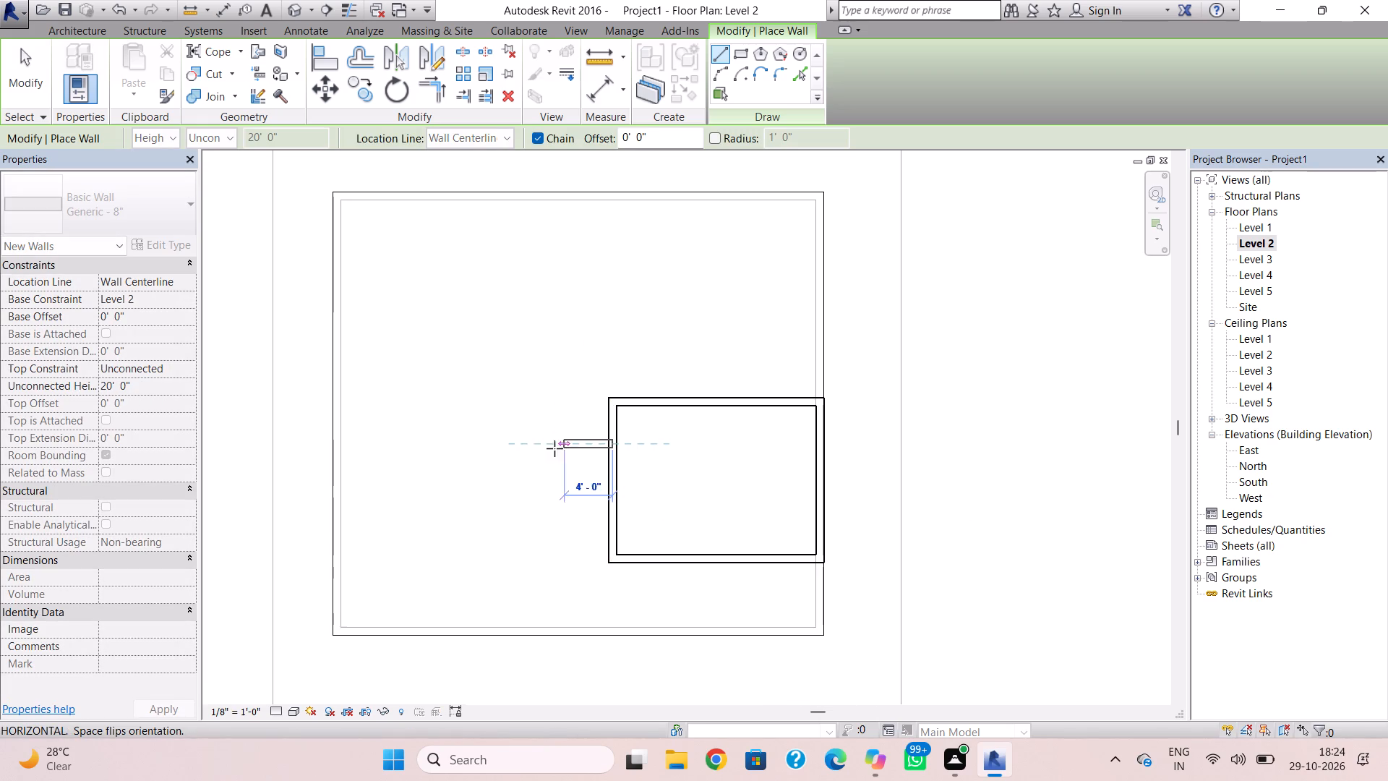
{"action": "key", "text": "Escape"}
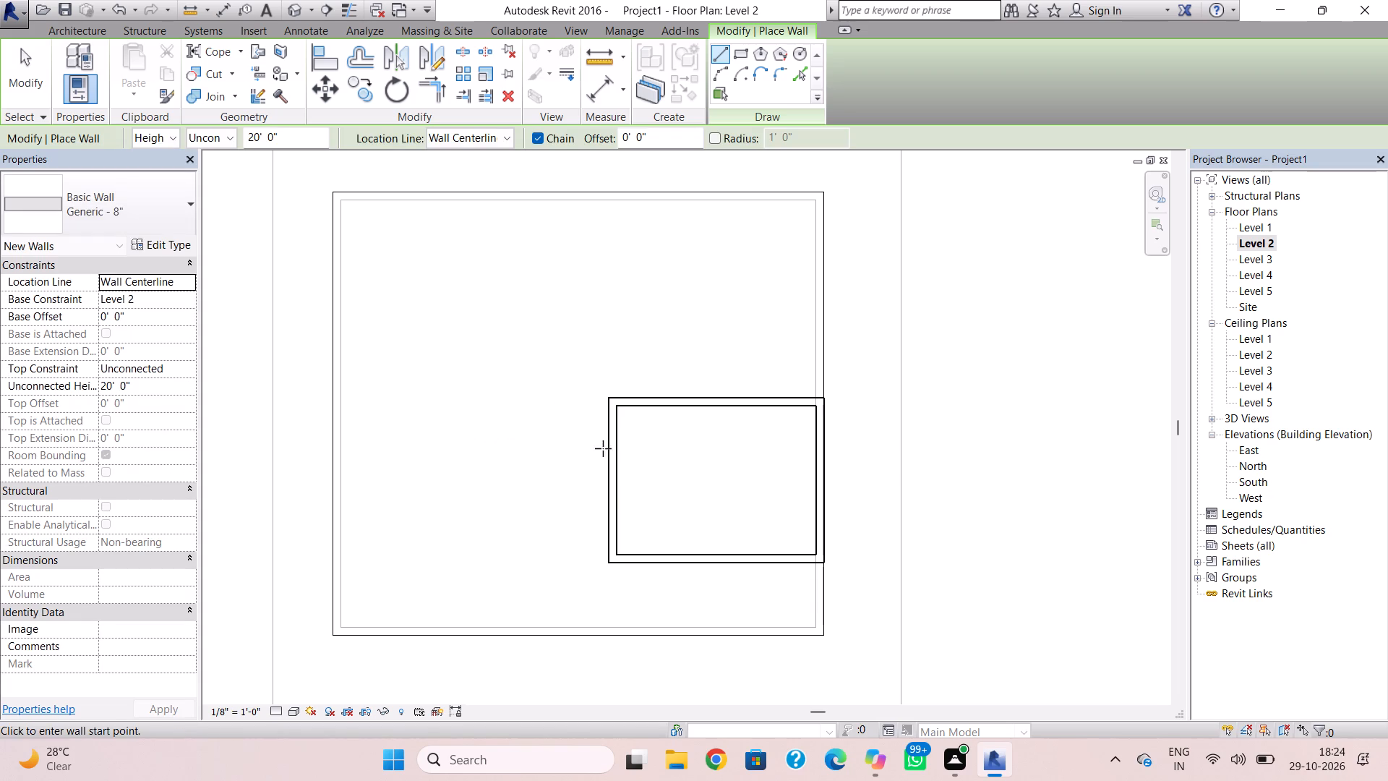
Draw Generic - 8" walls from the Level 2 room's west side: about 9'-6" west, a stretch south, and west to the outer west wall.
{"action": "left_click", "coordinate": [604, 446]}
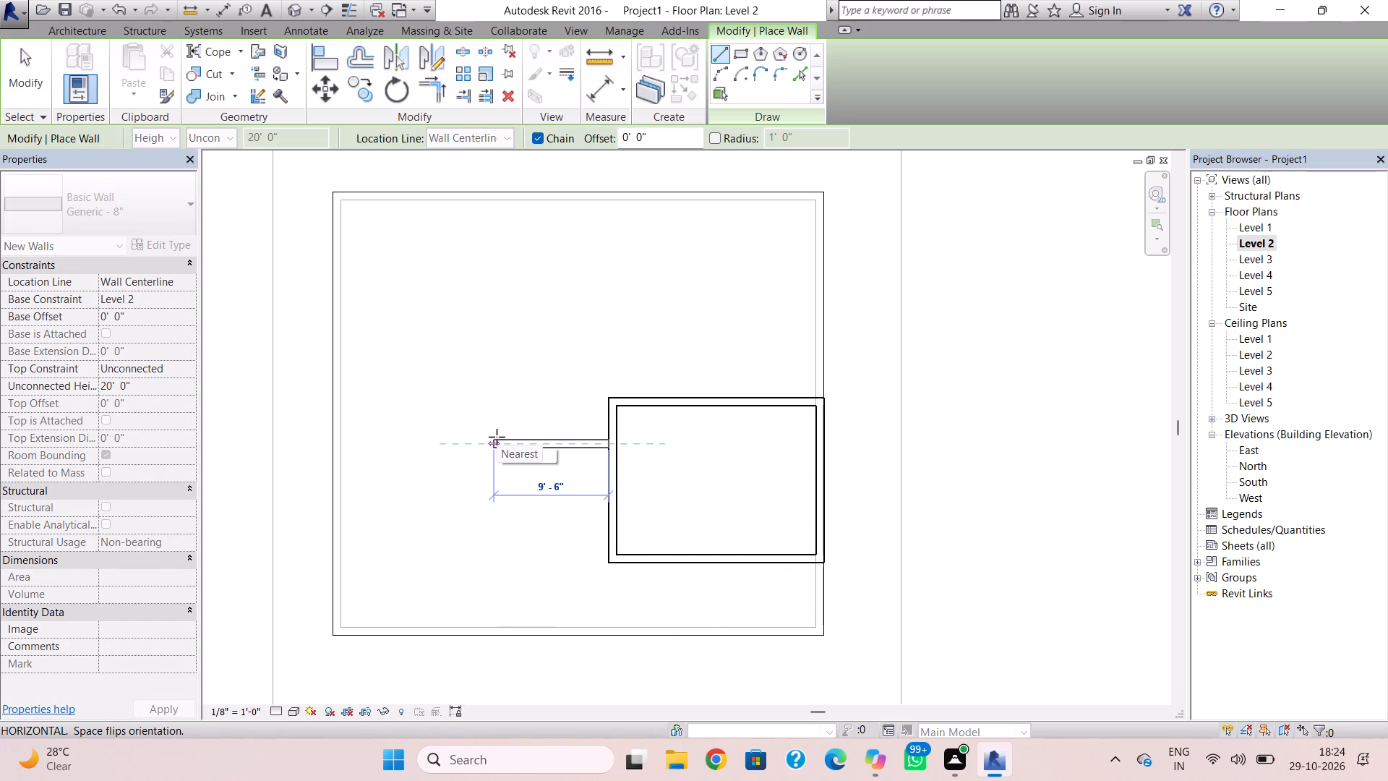
{"action": "left_click", "coordinate": [497, 437]}
{"action": "key", "text": "Escape"}
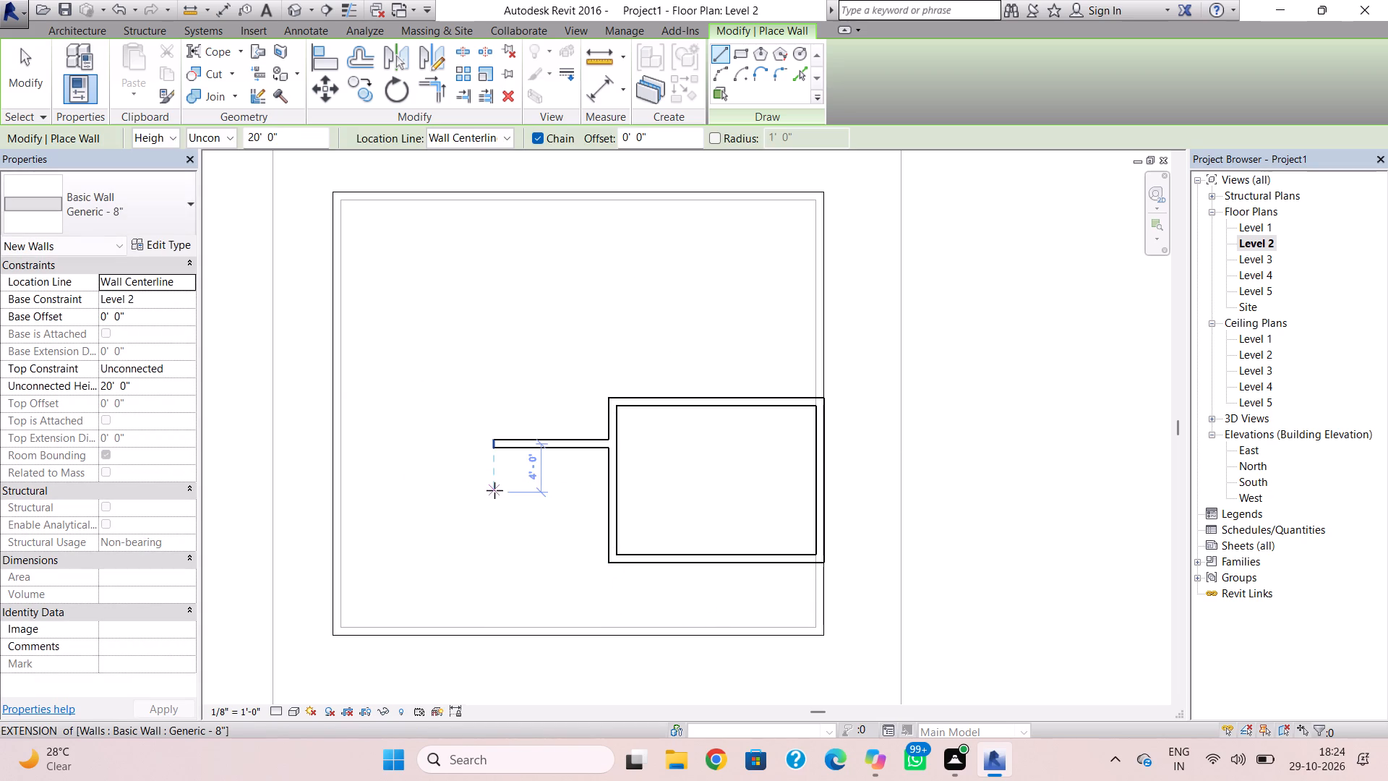
{"action": "left_click", "coordinate": [489, 452]}
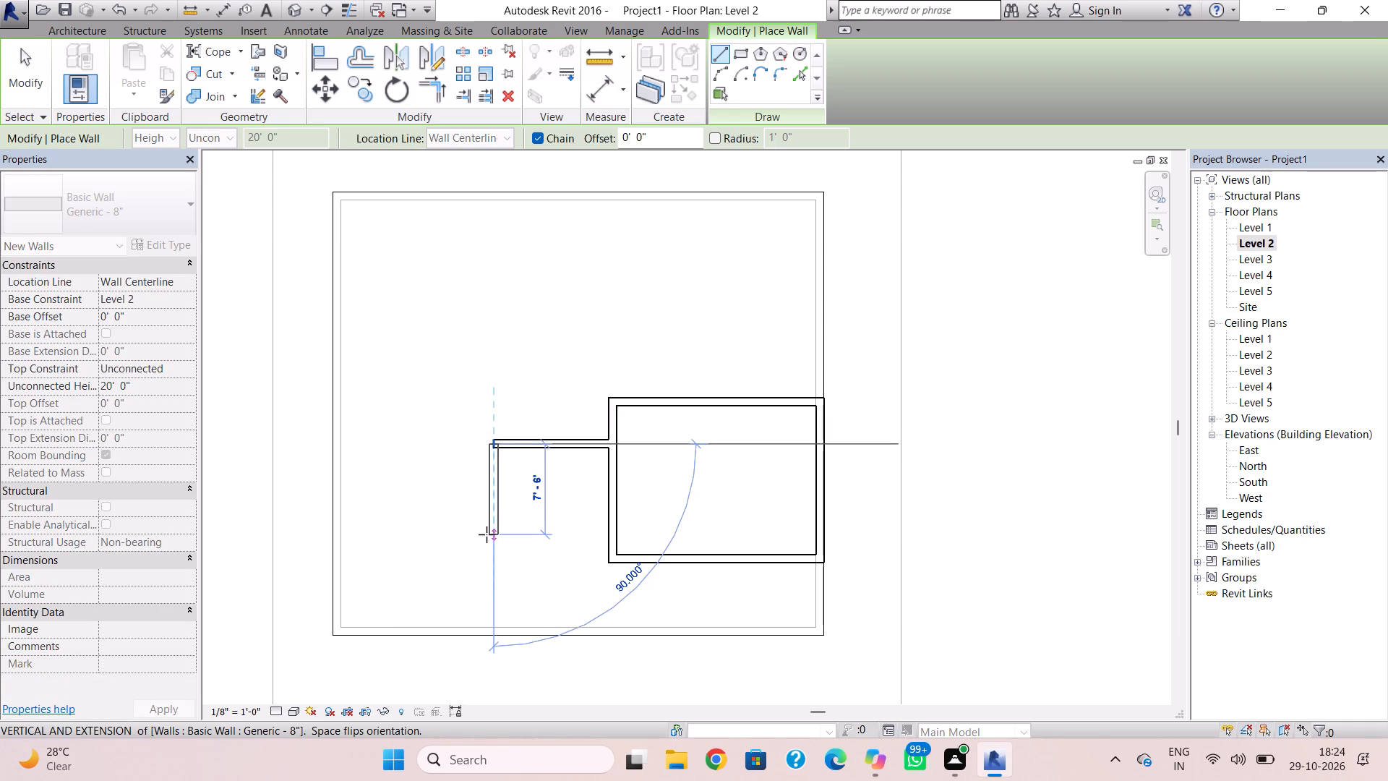
{"action": "left_click", "coordinate": [487, 538]}
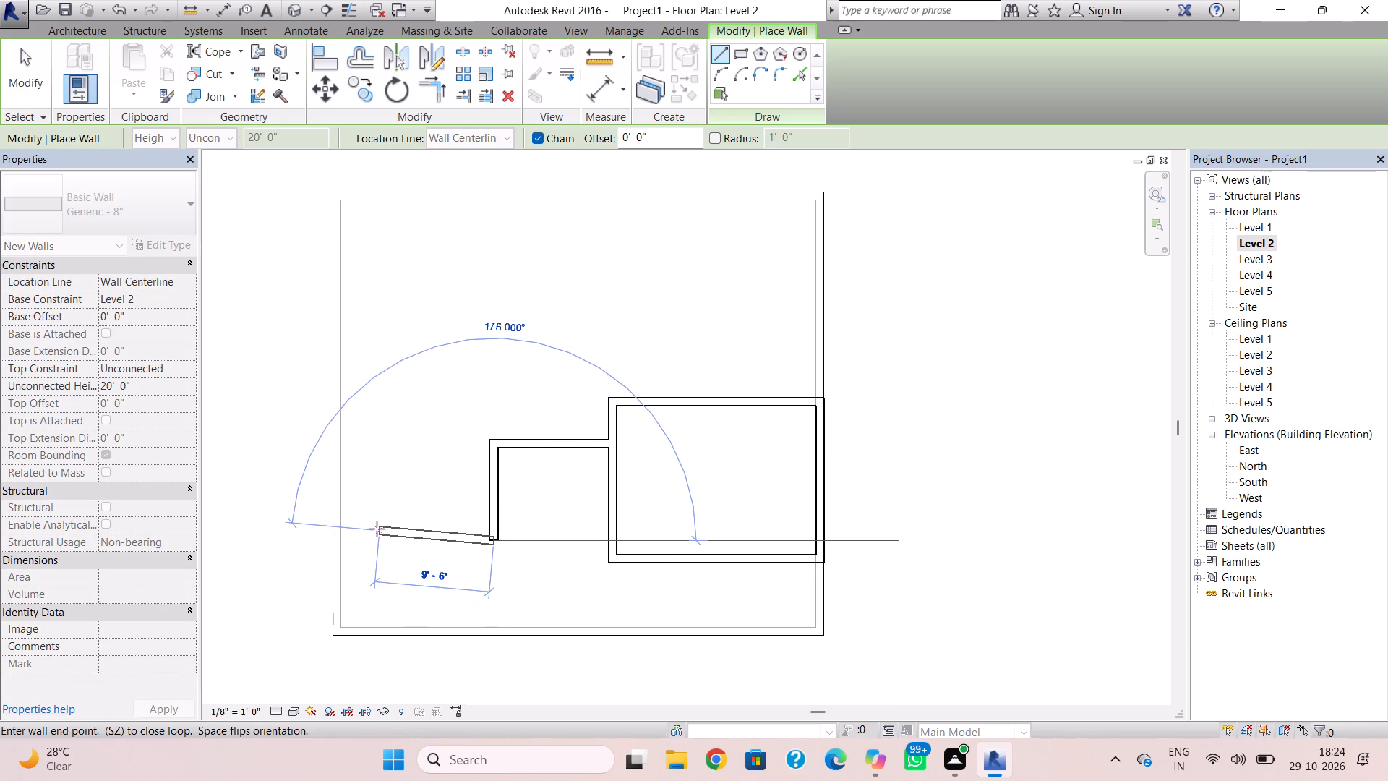
{"action": "left_click", "coordinate": [343, 539]}
{"action": "key", "text": "Escape"}
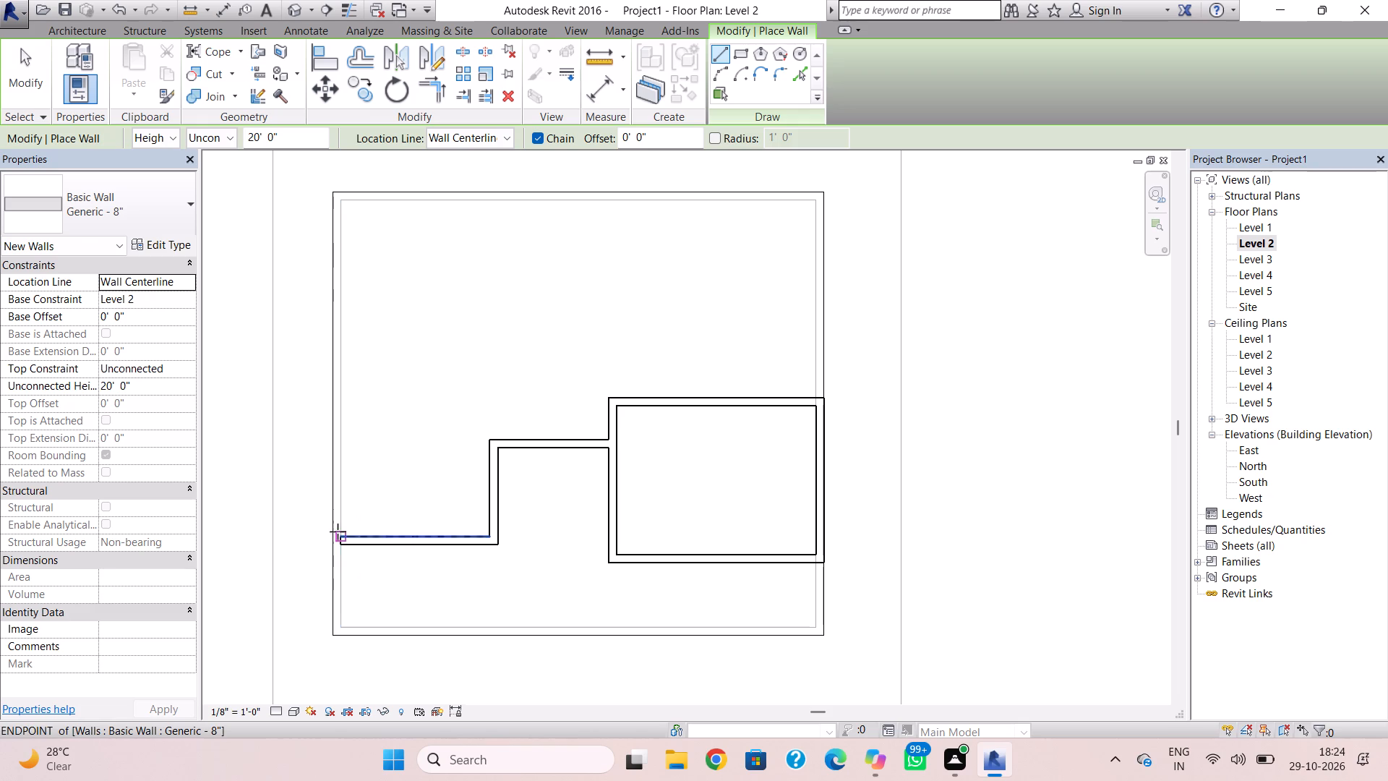
Draw a Generic - 8" wall about 29' long along the west wall's centreline, from the stepped wall's west end north to the north wall.
{"action": "scroll", "coordinate": [339, 545], "scroll_direction": "up", "scroll_amount": 7}
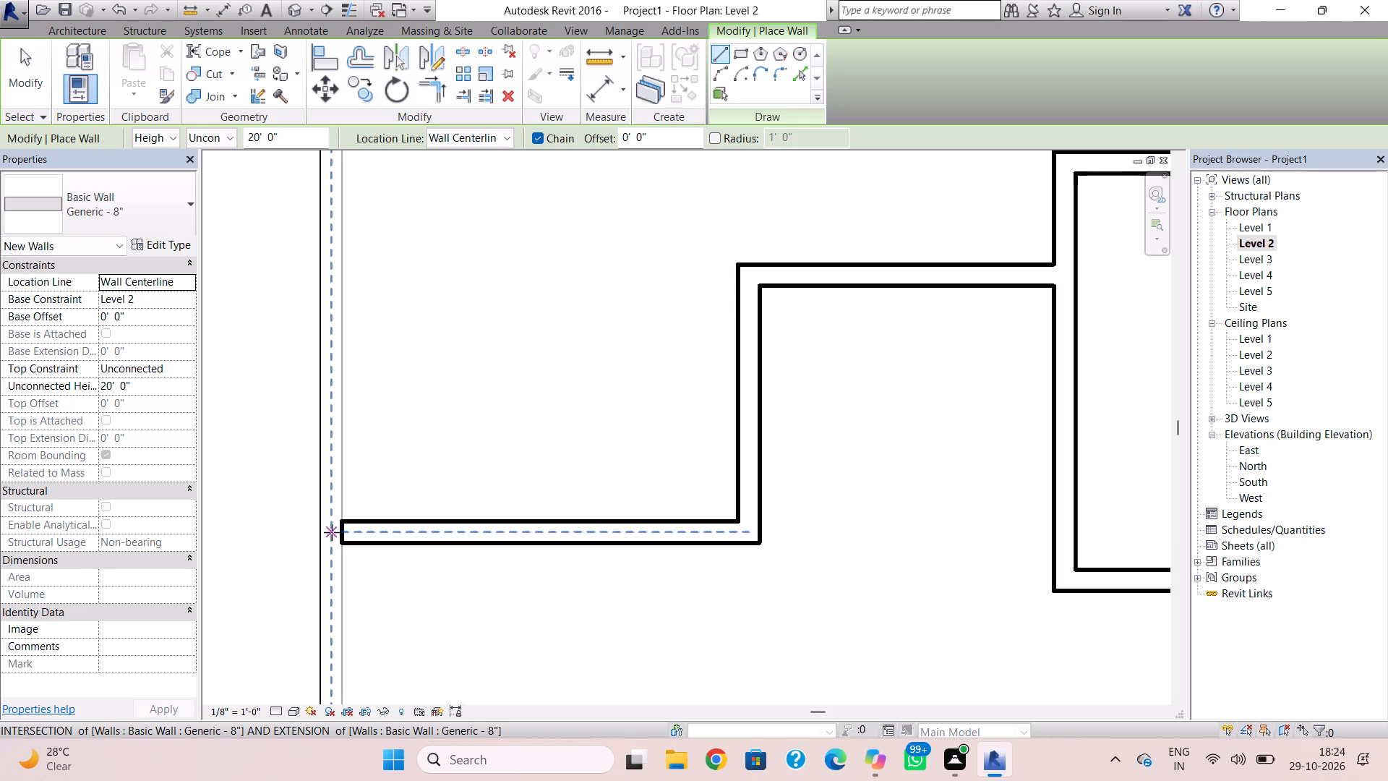
{"action": "left_click", "coordinate": [332, 532]}
{"action": "middle_click_drag", "start_coordinate": [337, 388], "coordinate": [356, 500]}
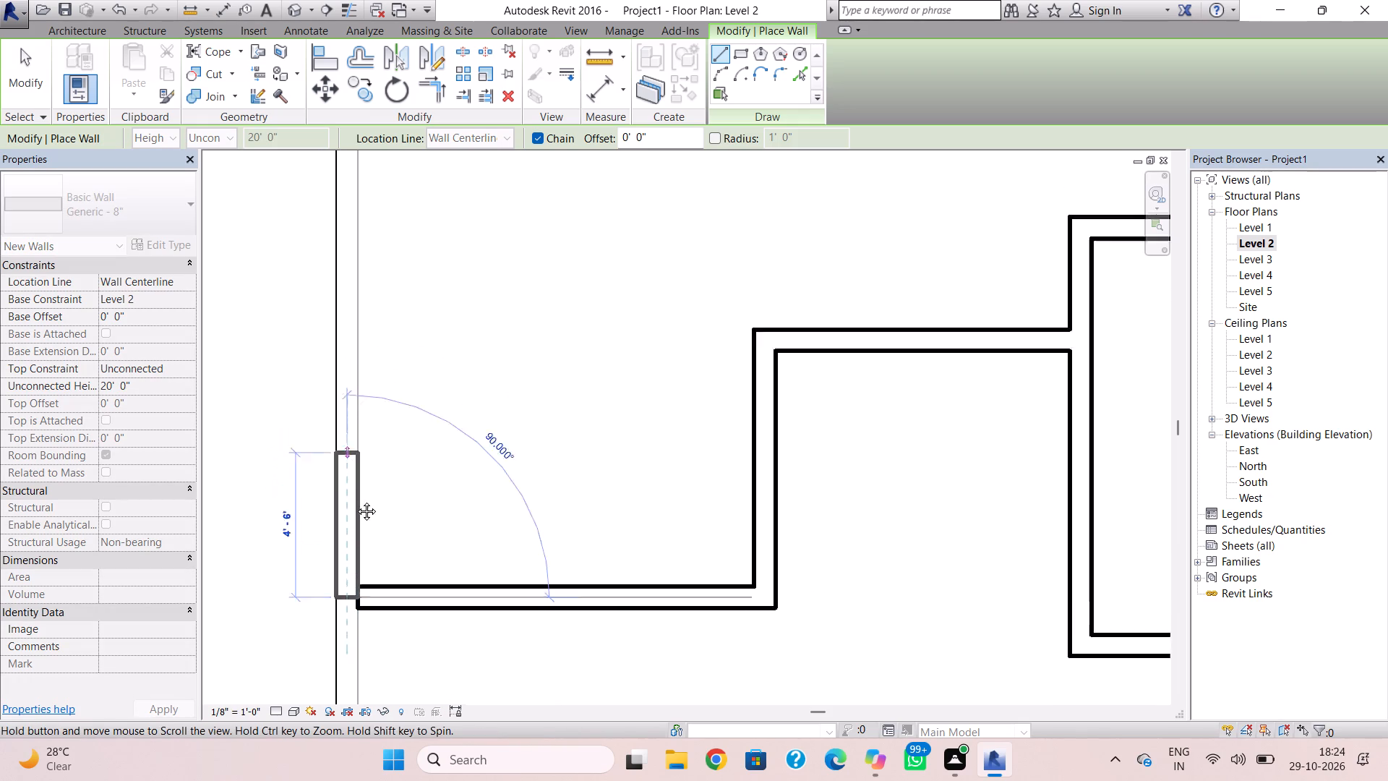
{"action": "middle_click_drag", "start_coordinate": [356, 500], "coordinate": [356, 558]}
{"action": "scroll", "coordinate": [353, 425], "scroll_direction": "down", "scroll_amount": 2}
{"action": "middle_click_drag", "start_coordinate": [353, 425], "coordinate": [369, 479]}
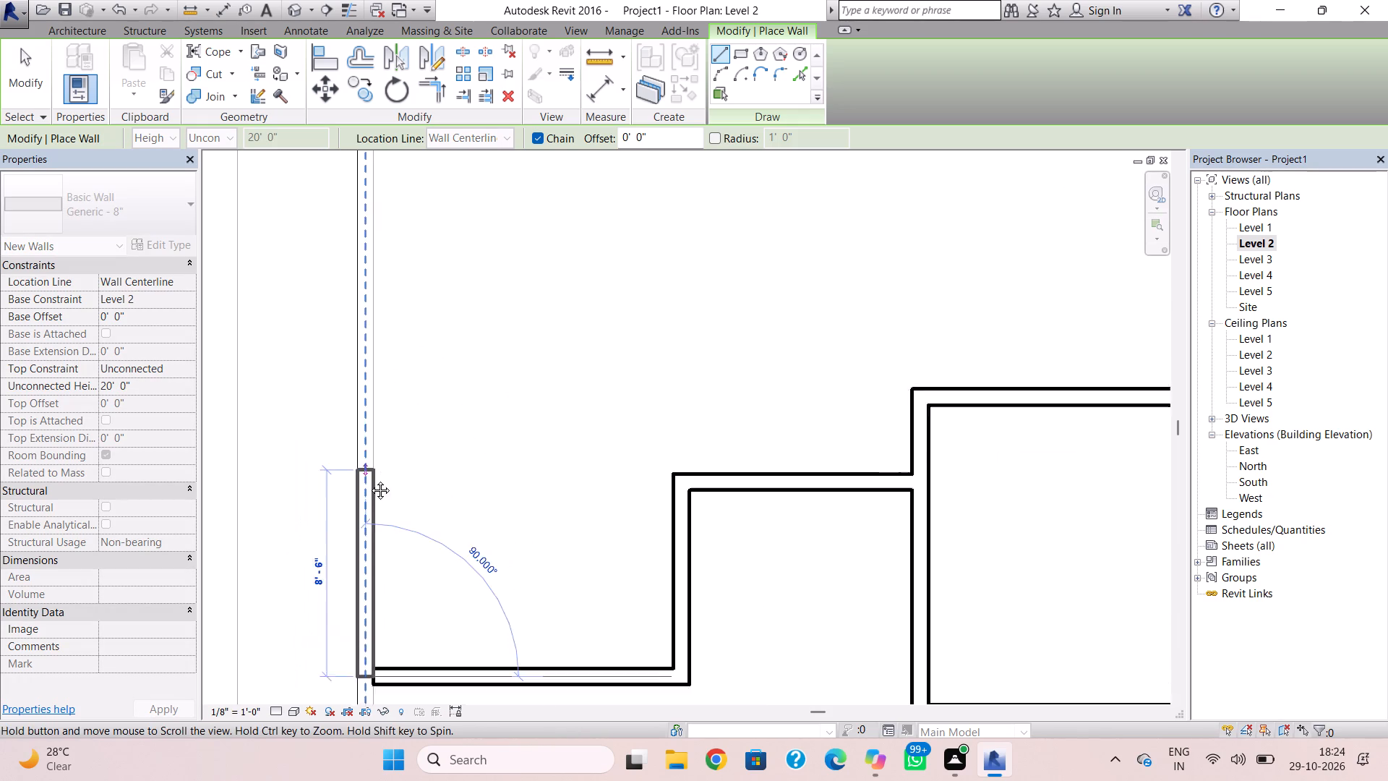
{"action": "middle_click_drag", "start_coordinate": [369, 479], "coordinate": [372, 488]}
{"action": "middle_click_drag", "start_coordinate": [380, 357], "coordinate": [398, 492]}
{"action": "scroll", "coordinate": [383, 365], "scroll_direction": "down", "scroll_amount": 1}
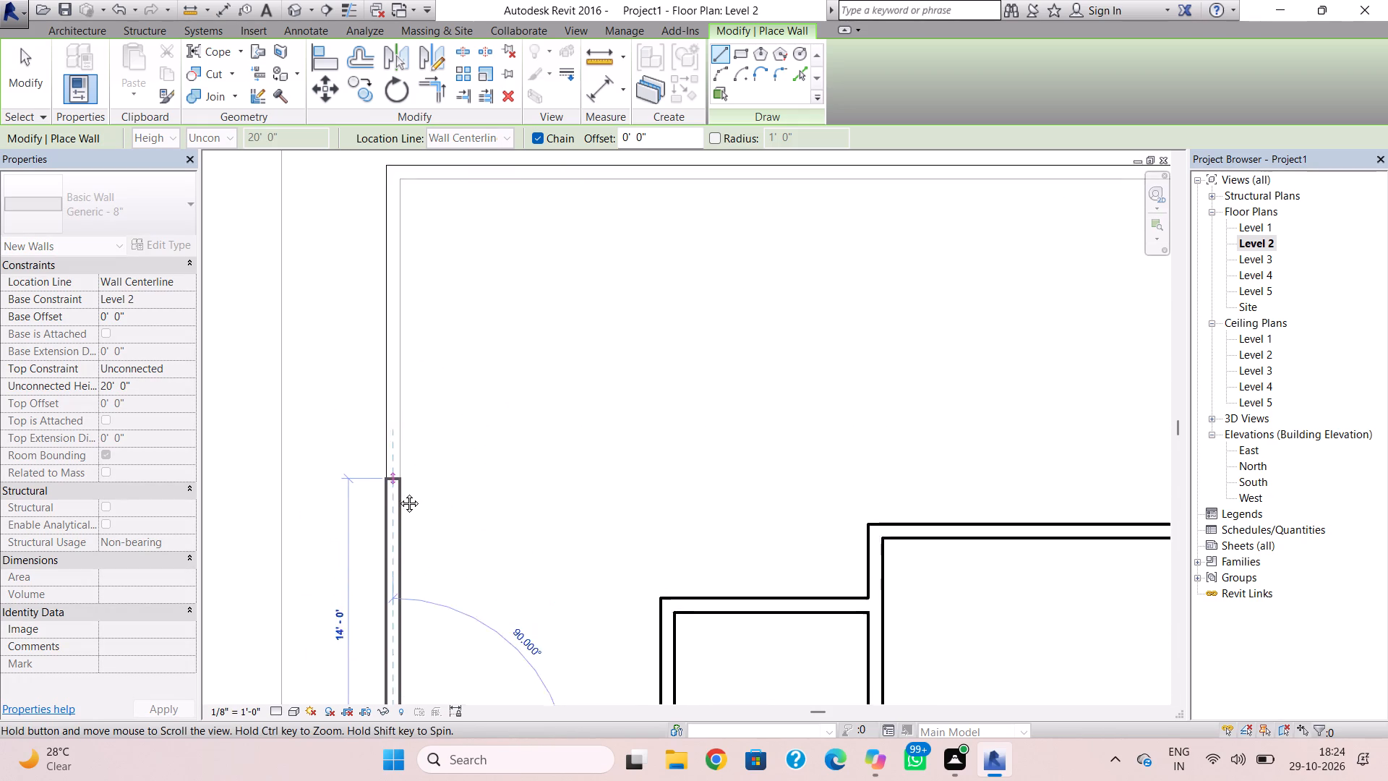
{"action": "middle_click_drag", "start_coordinate": [398, 492], "coordinate": [398, 495]}
{"action": "scroll", "coordinate": [396, 498], "scroll_direction": "down", "scroll_amount": 3}
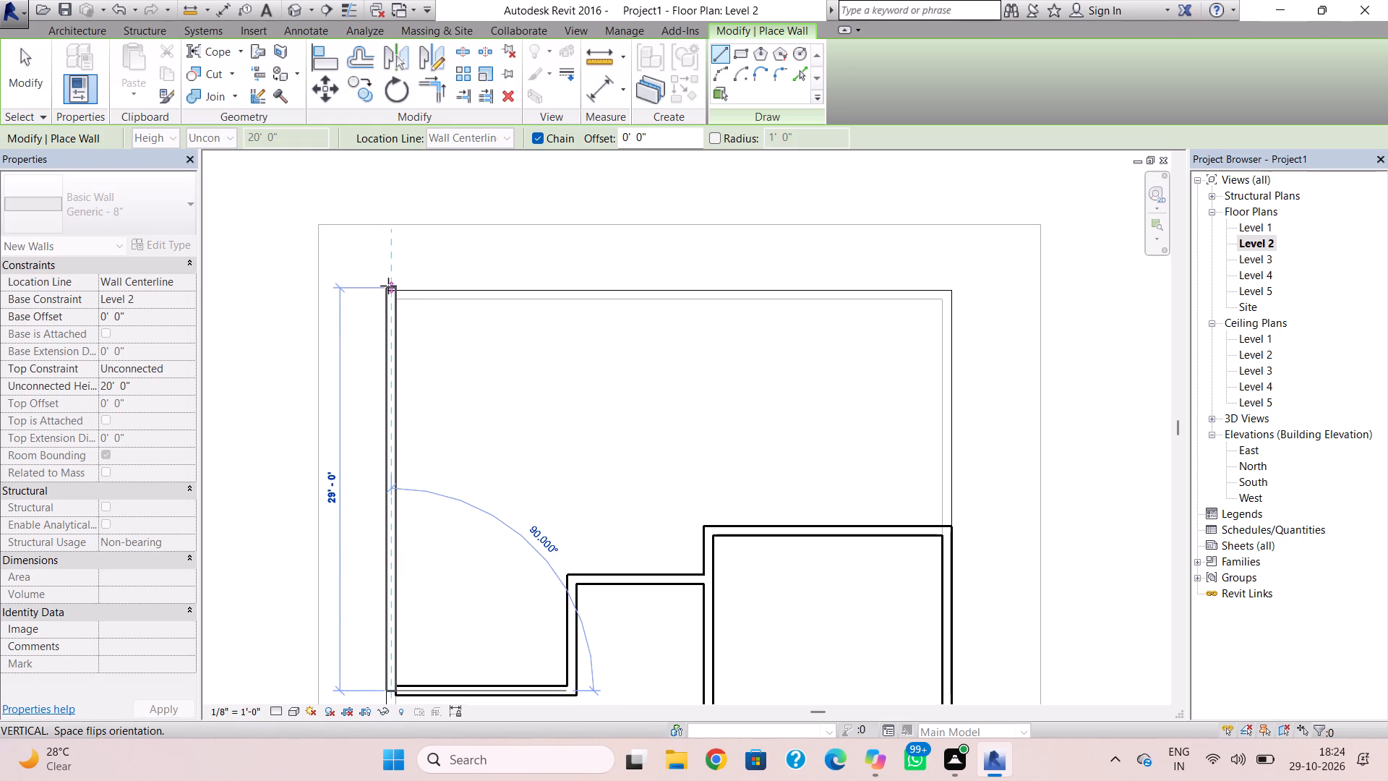
{"action": "scroll", "coordinate": [399, 301], "scroll_direction": "up", "scroll_amount": 5}
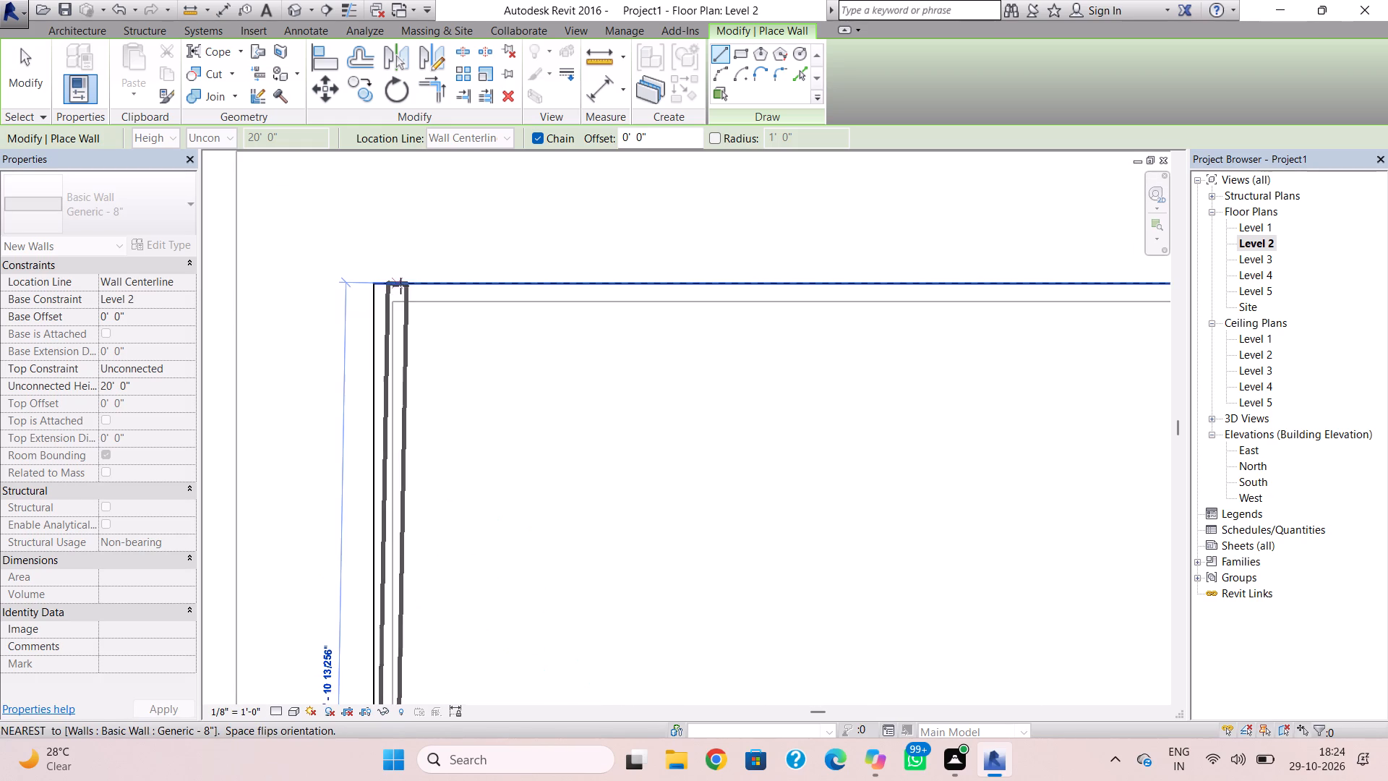
{"action": "left_click", "coordinate": [382, 282]}
{"action": "key", "text": "Escape"}
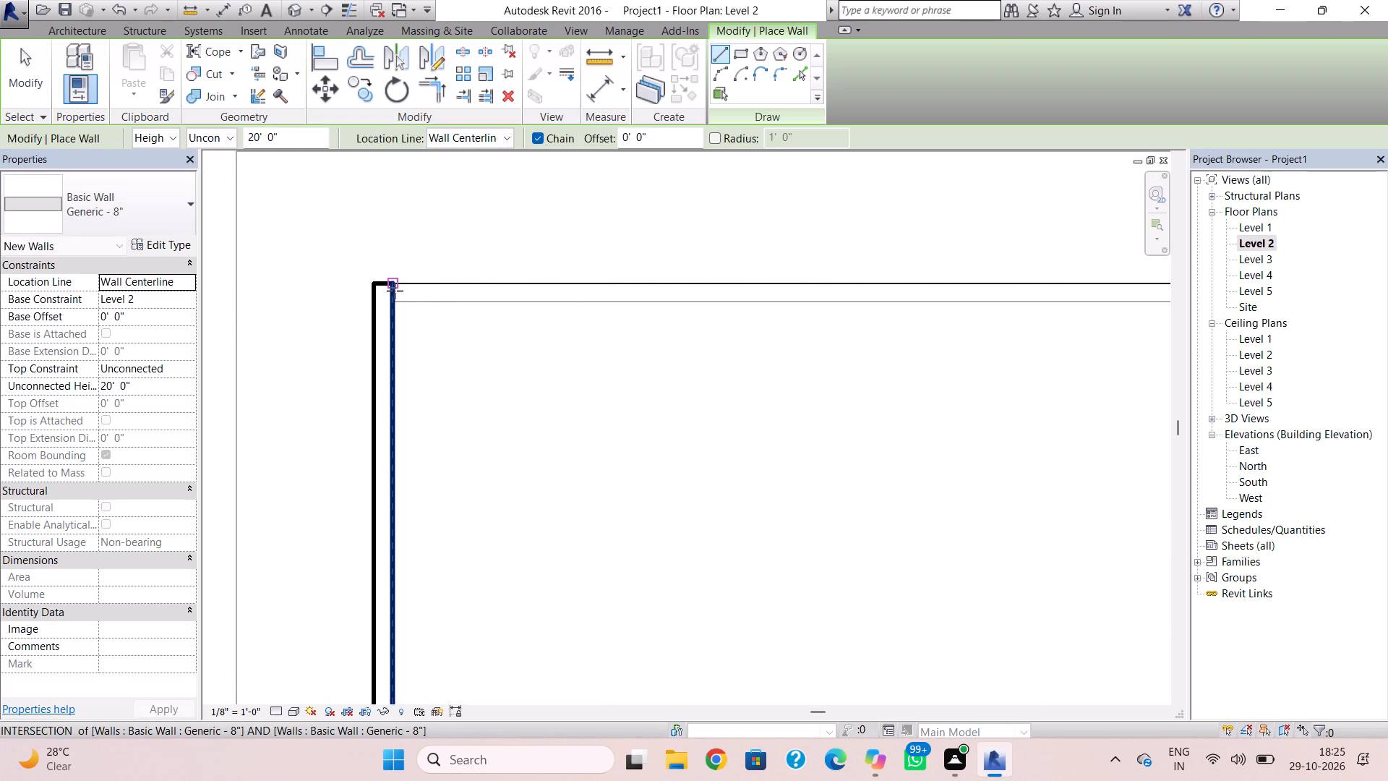
Draw a Generic - 8" wall about 40' long along the north wall's centreline, from the west wall to the building's east face.
{"action": "left_click", "coordinate": [398, 287]}
{"action": "key", "text": "Escape"}
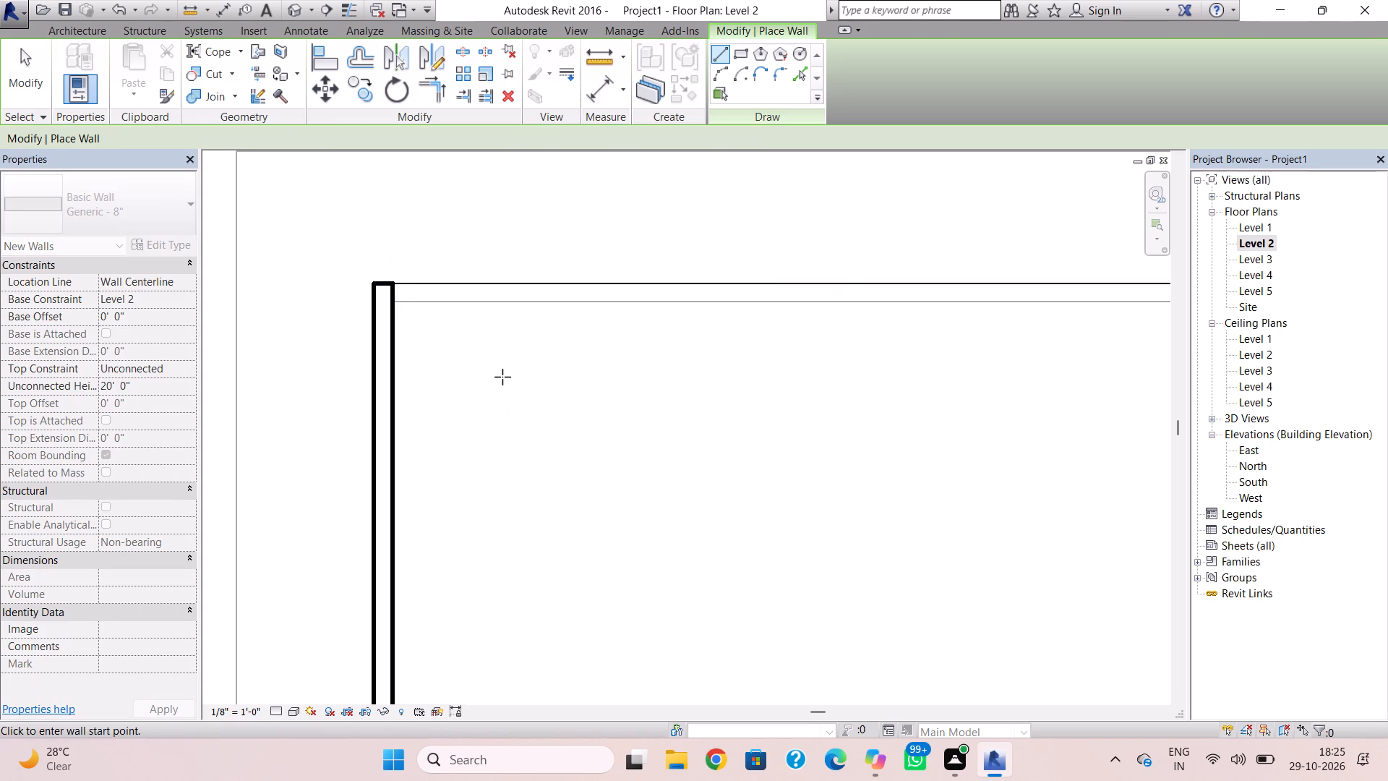
{"action": "left_click", "coordinate": [393, 294]}
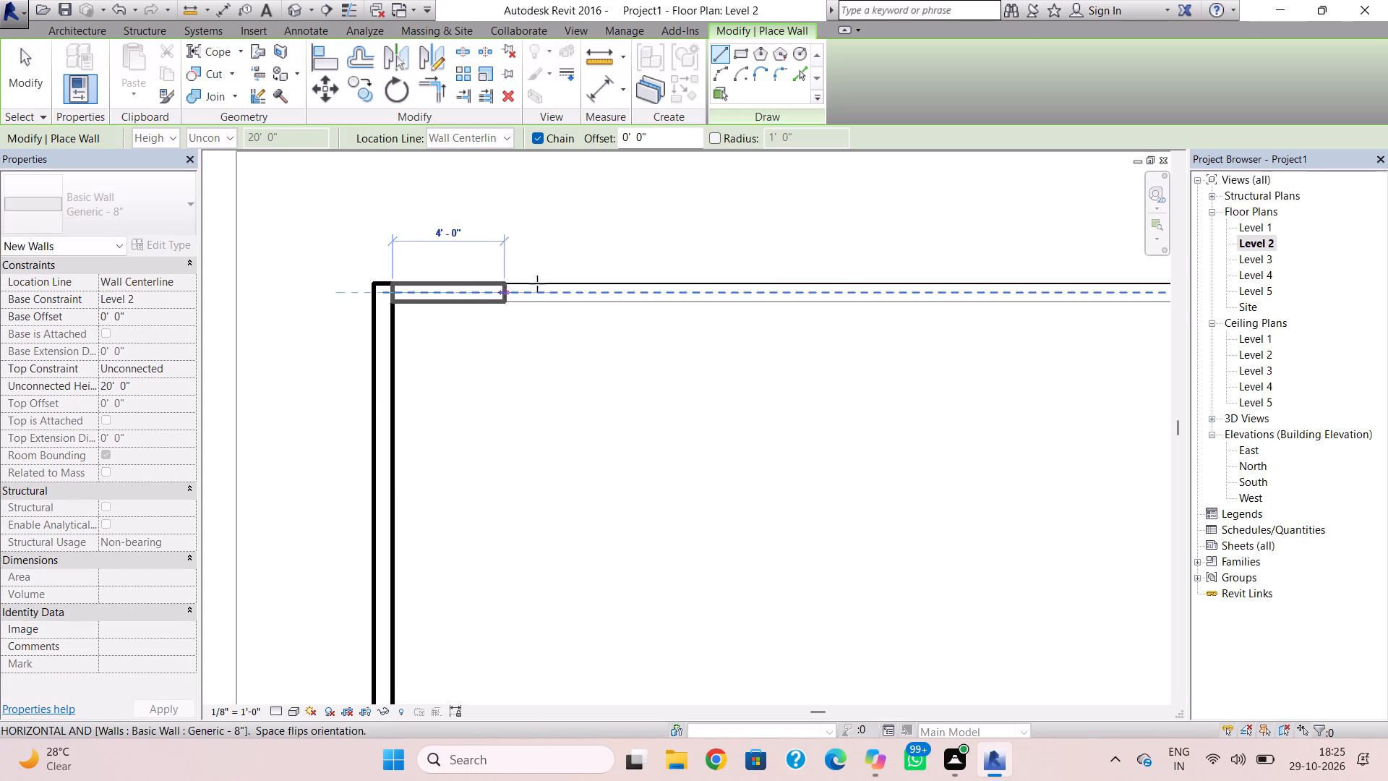
{"action": "scroll", "coordinate": [900, 328], "scroll_direction": "down", "scroll_amount": 3}
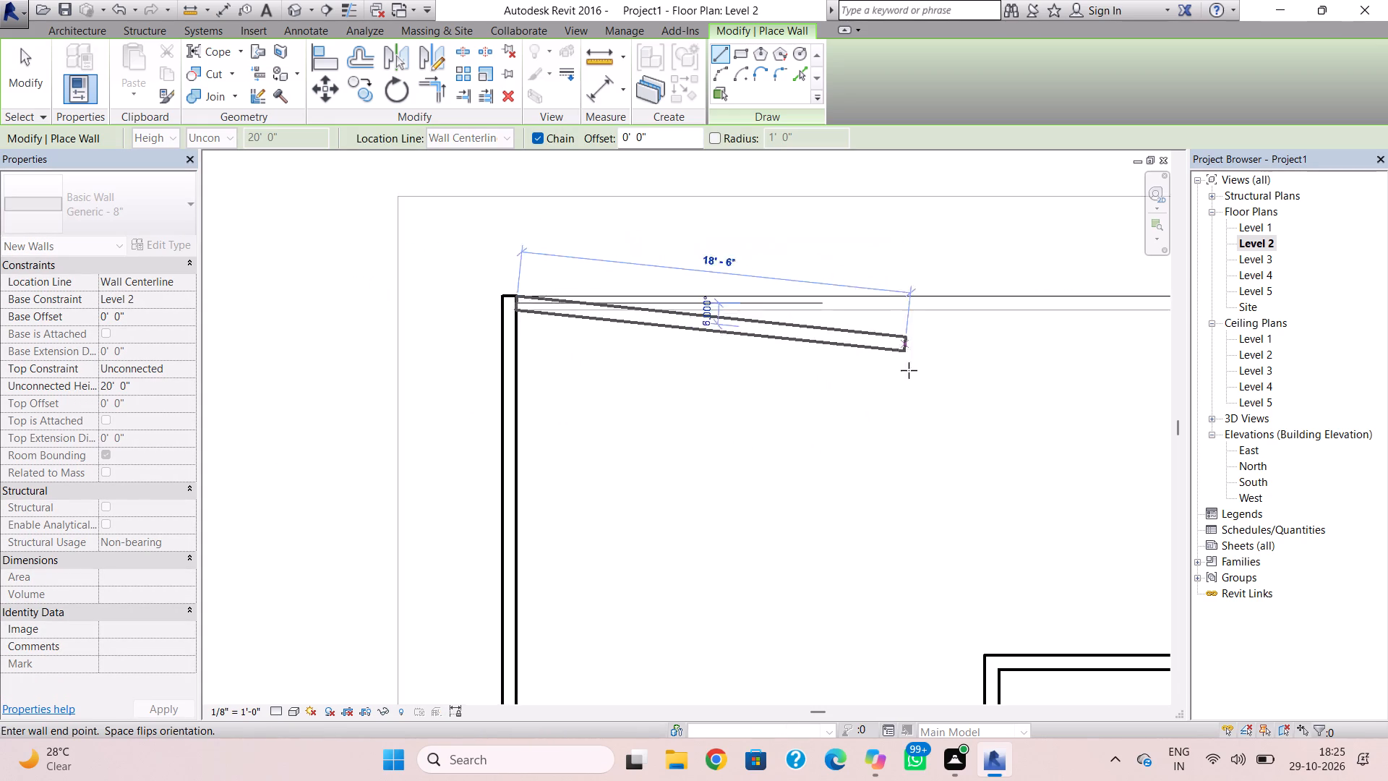
{"action": "scroll", "coordinate": [938, 375], "scroll_direction": "down", "scroll_amount": 5}
{"action": "middle_click_drag", "start_coordinate": [1027, 348], "coordinate": [801, 388]}
{"action": "scroll", "coordinate": [915, 383], "scroll_direction": "up", "scroll_amount": 3}
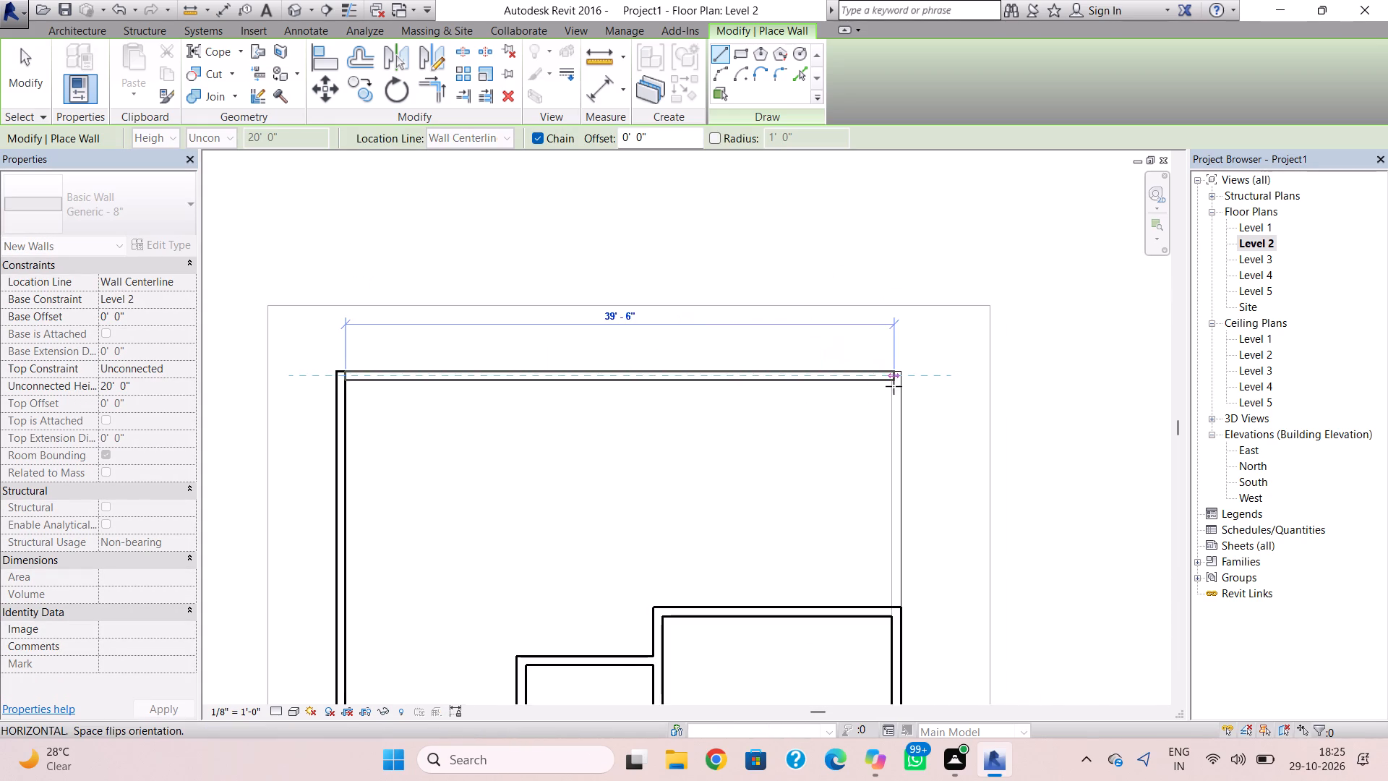
{"action": "scroll", "coordinate": [892, 386], "scroll_direction": "up", "scroll_amount": 9}
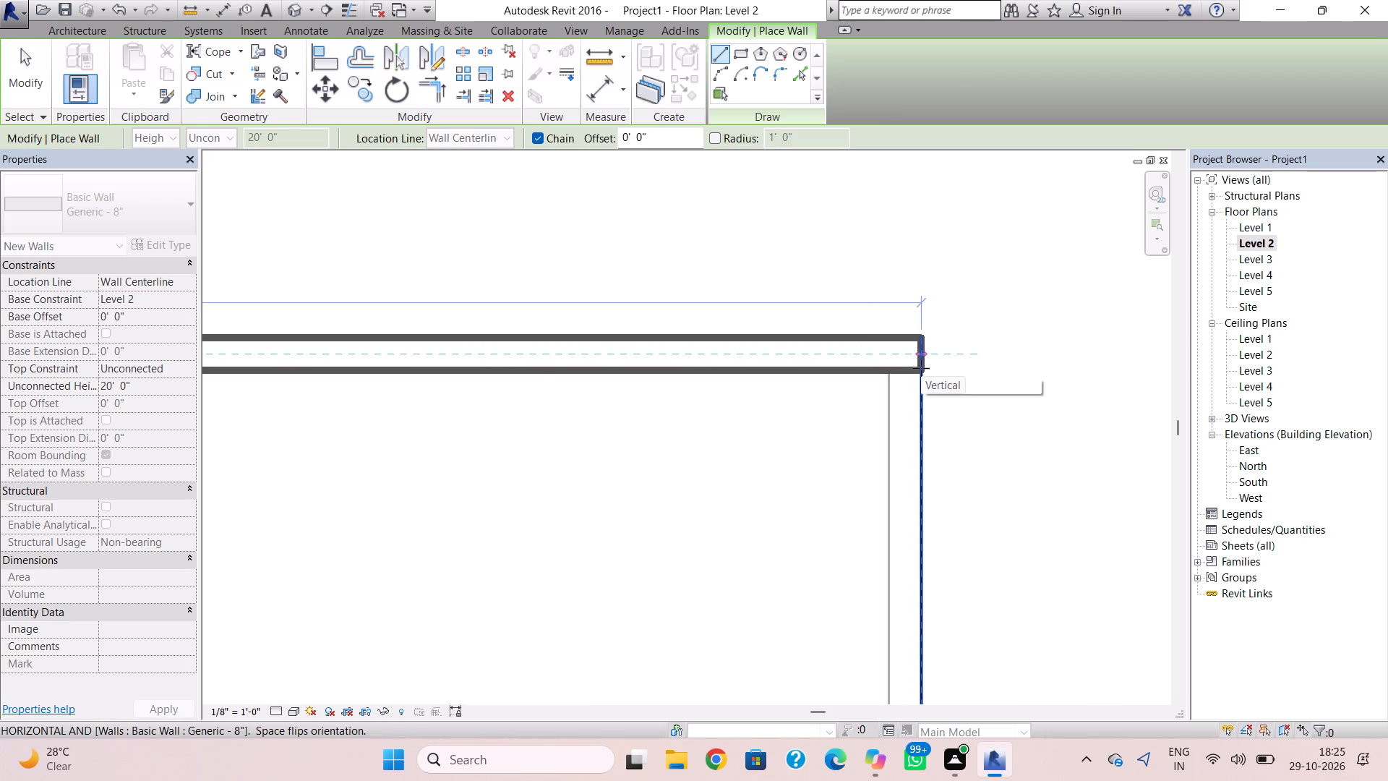
{"action": "left_click", "coordinate": [921, 368]}
{"action": "key", "text": "Escape"}
Draw a Generic - 8" wall about 16' long along the east wall's centreline, from the northeast corner south to the existing Level 2 room.
{"action": "left_click", "coordinate": [902, 376]}
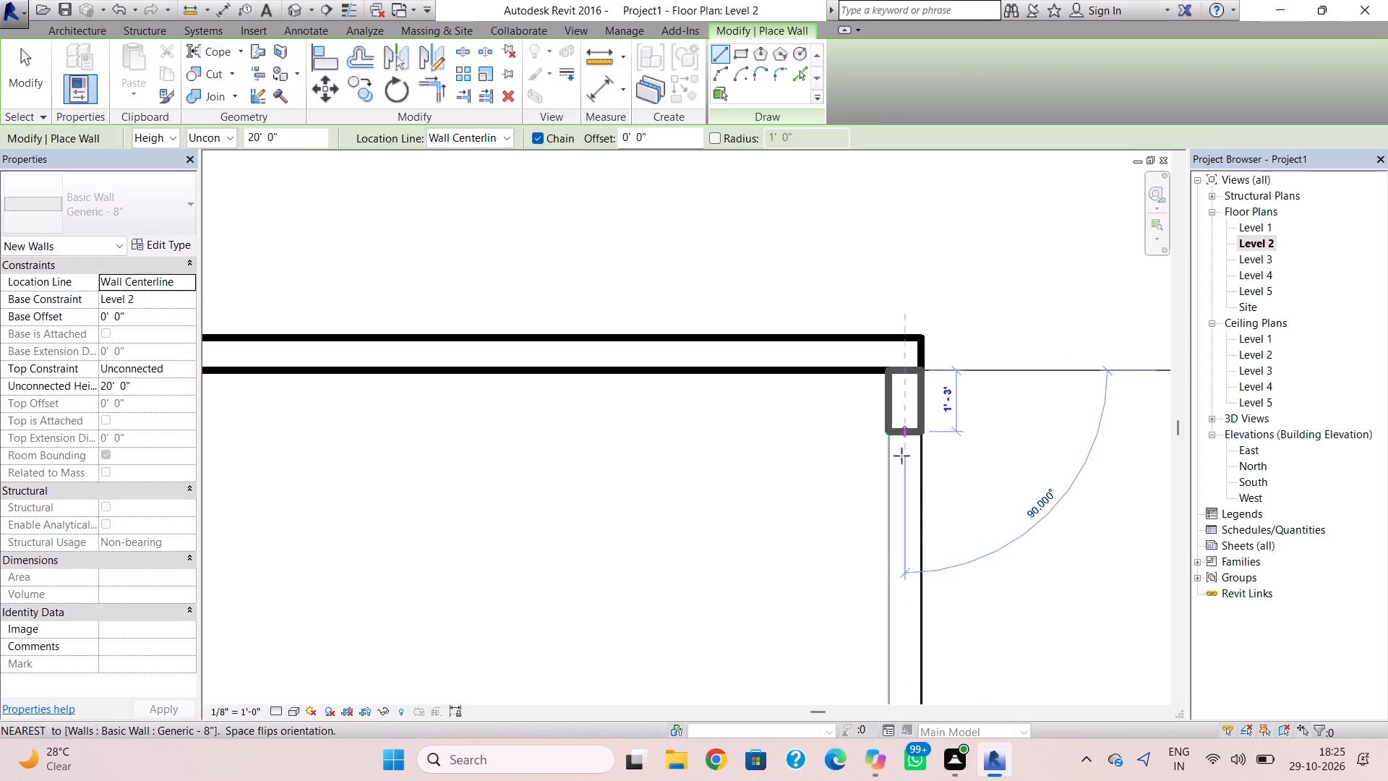
{"action": "scroll", "coordinate": [920, 557], "scroll_direction": "down", "scroll_amount": 5}
{"action": "middle_click_drag", "start_coordinate": [914, 521], "coordinate": [910, 469]}
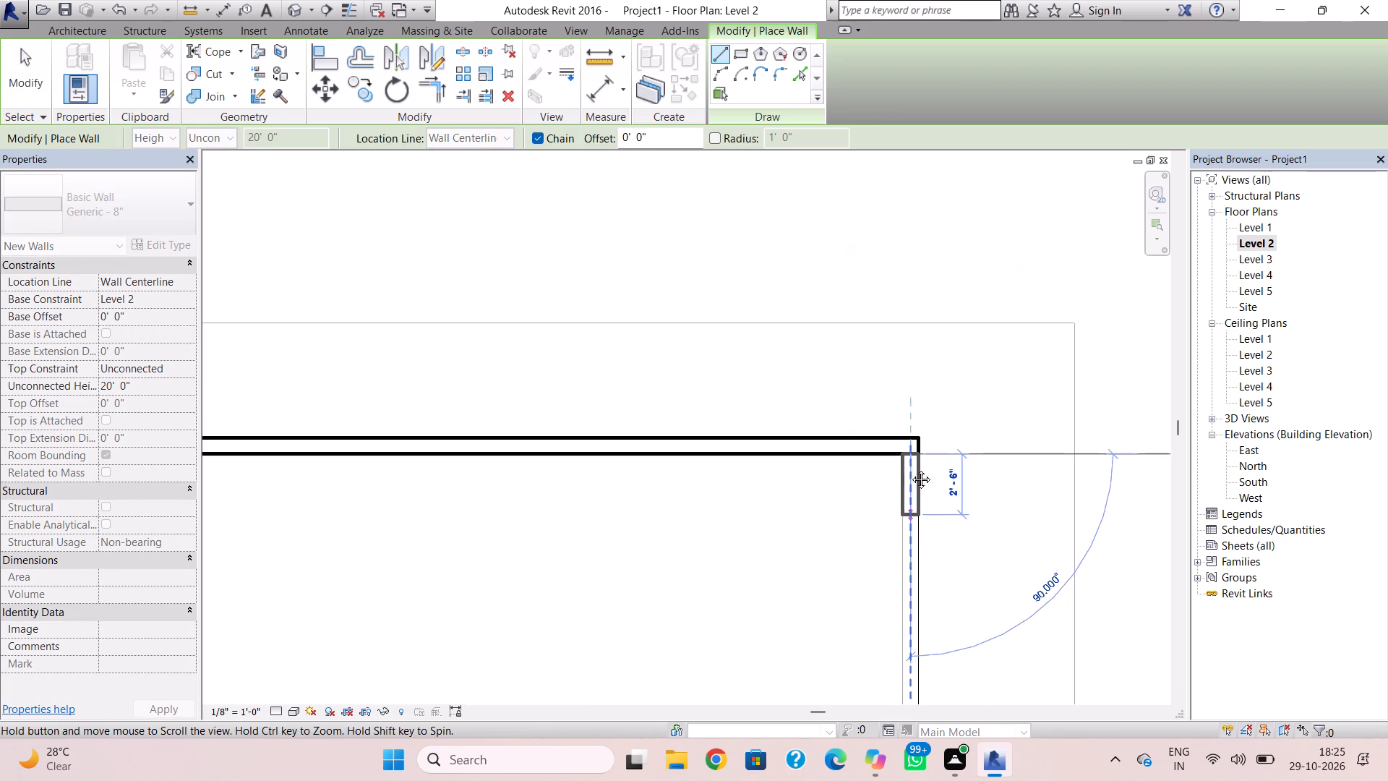
{"action": "middle_click_drag", "start_coordinate": [910, 469], "coordinate": [901, 332]}
{"action": "scroll", "coordinate": [895, 648], "scroll_direction": "up", "scroll_amount": 1}
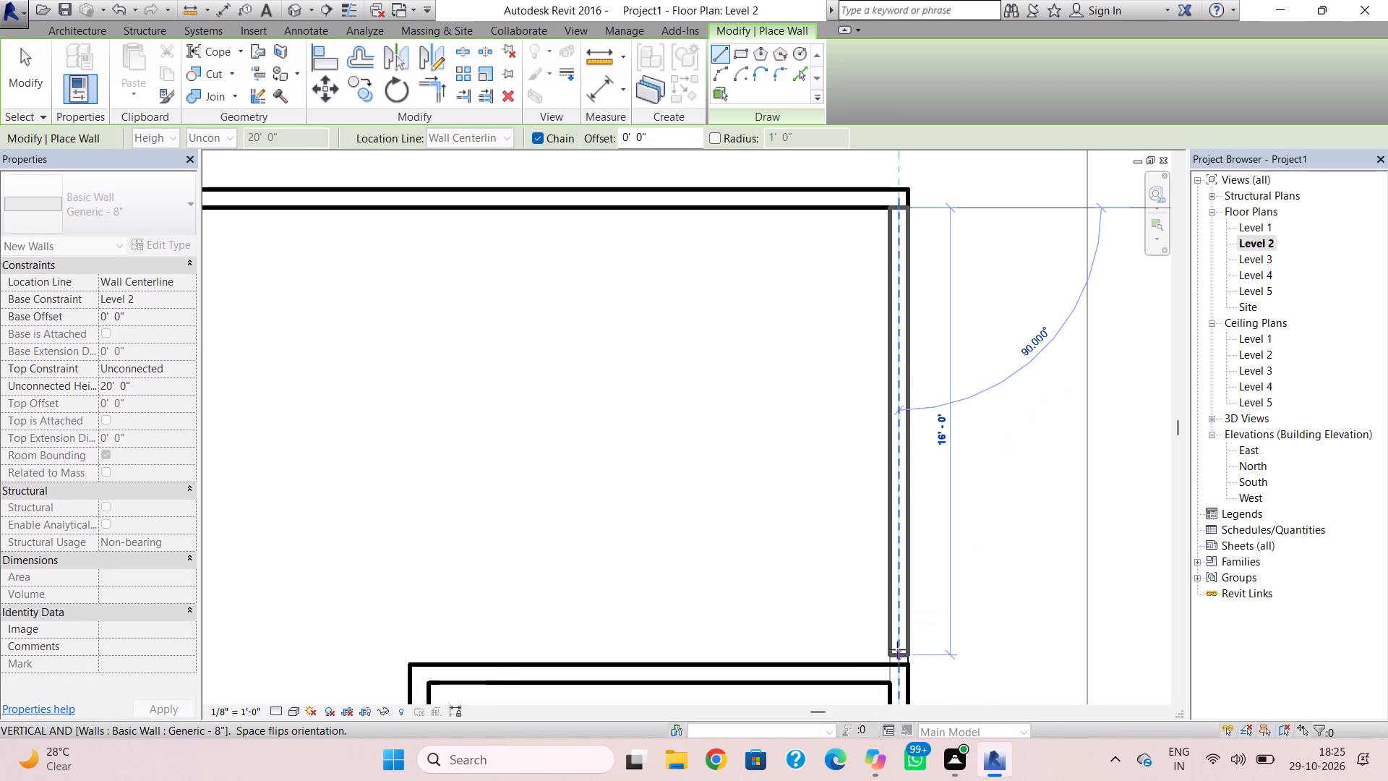
{"action": "left_click", "coordinate": [899, 664]}
{"action": "key", "text": "Escape"}
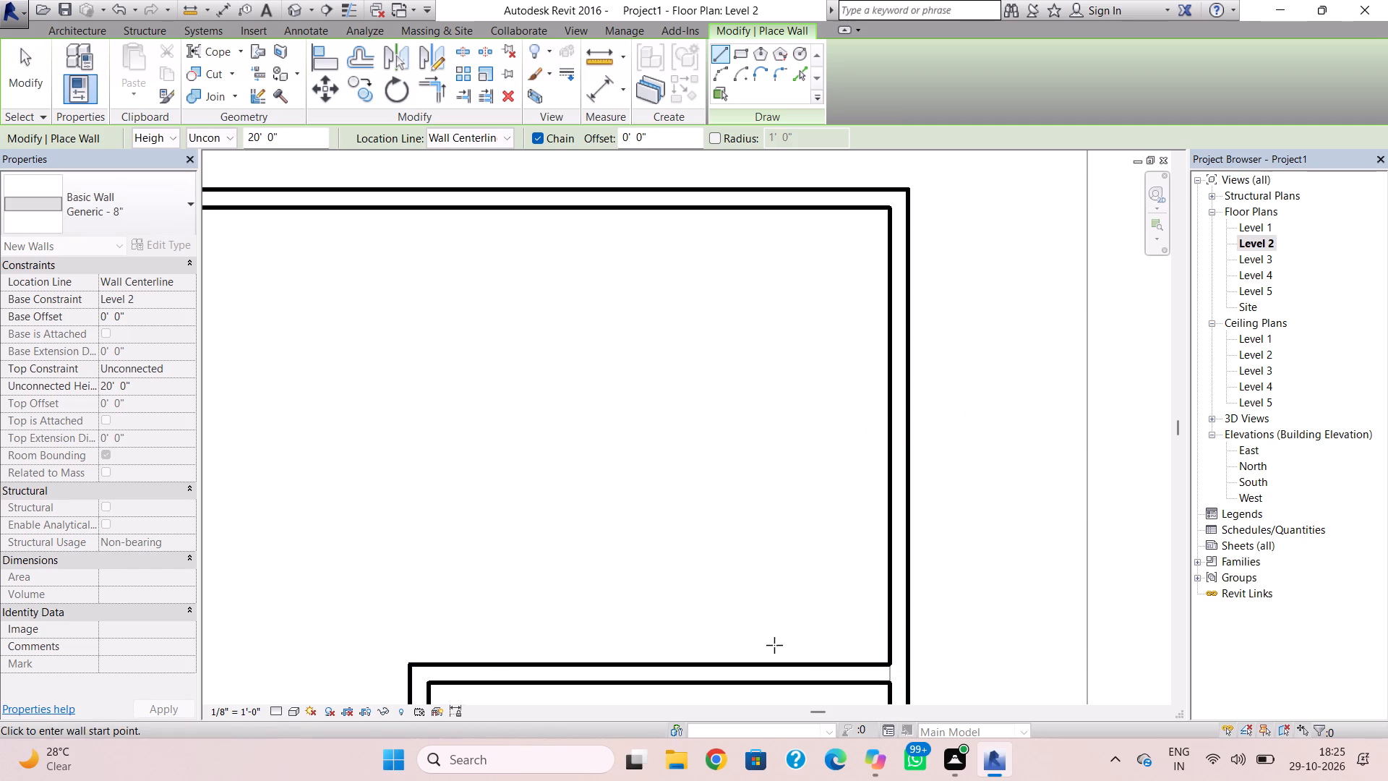
Draw a Generic - 8" partition about 19'-10" long from the northern corner of the stepped walls north to the north wall.
{"action": "scroll", "coordinate": [776, 644], "scroll_direction": "down", "scroll_amount": 2}
{"action": "middle_click_drag", "start_coordinate": [823, 594], "coordinate": [981, 370]}
{"action": "scroll", "coordinate": [846, 443], "scroll_direction": "down", "scroll_amount": 3}
{"action": "middle_click_drag", "start_coordinate": [850, 451], "coordinate": [908, 427]}
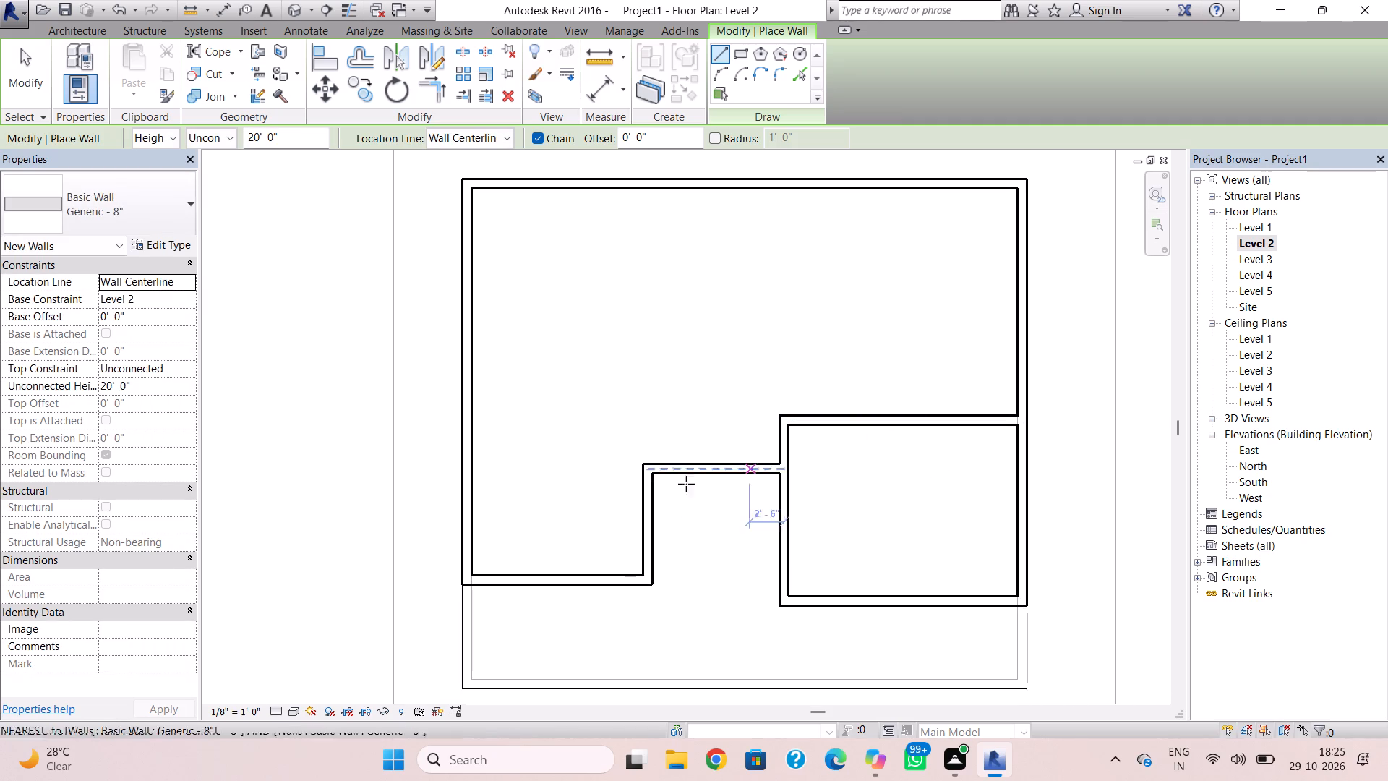
{"action": "left_click", "coordinate": [641, 461]}
{"action": "key", "text": "Escape"}
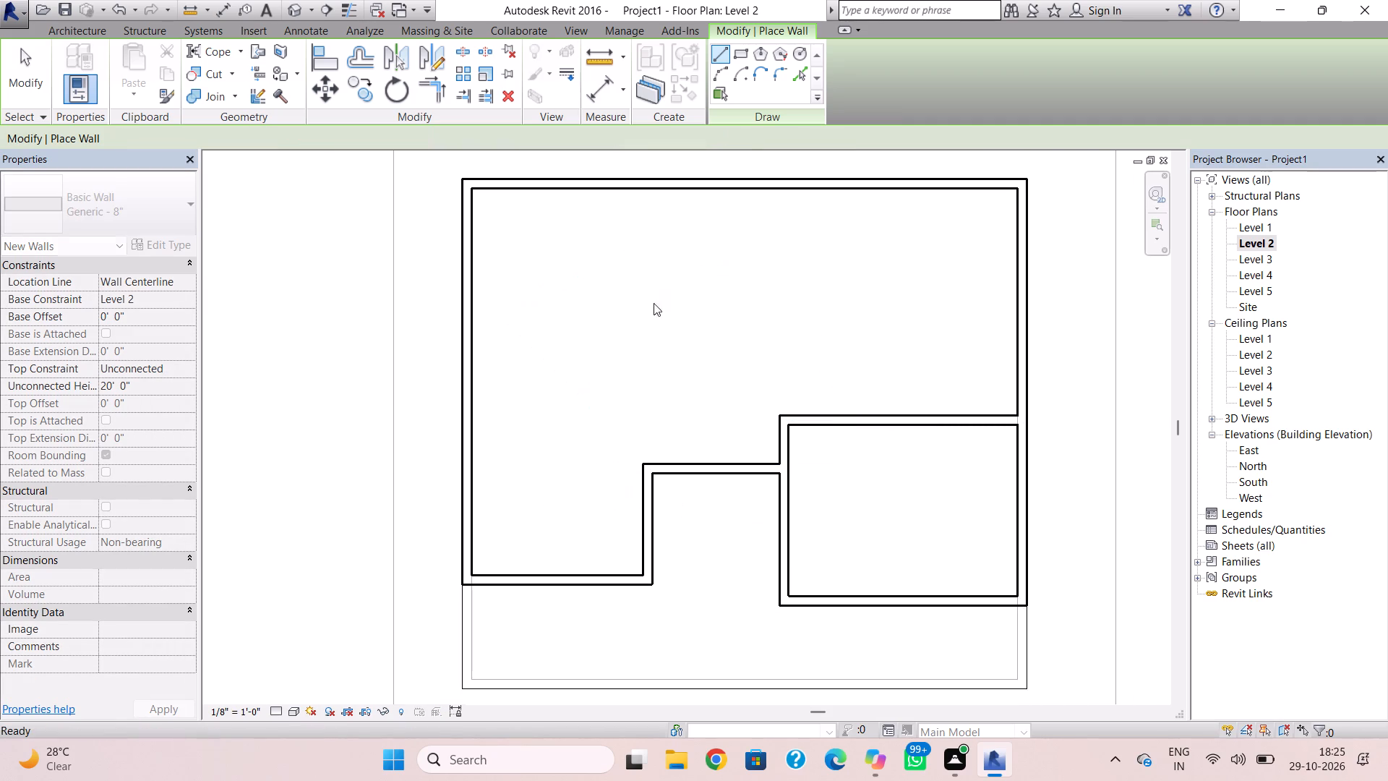
{"action": "scroll", "coordinate": [650, 466], "scroll_direction": "up", "scroll_amount": 3}
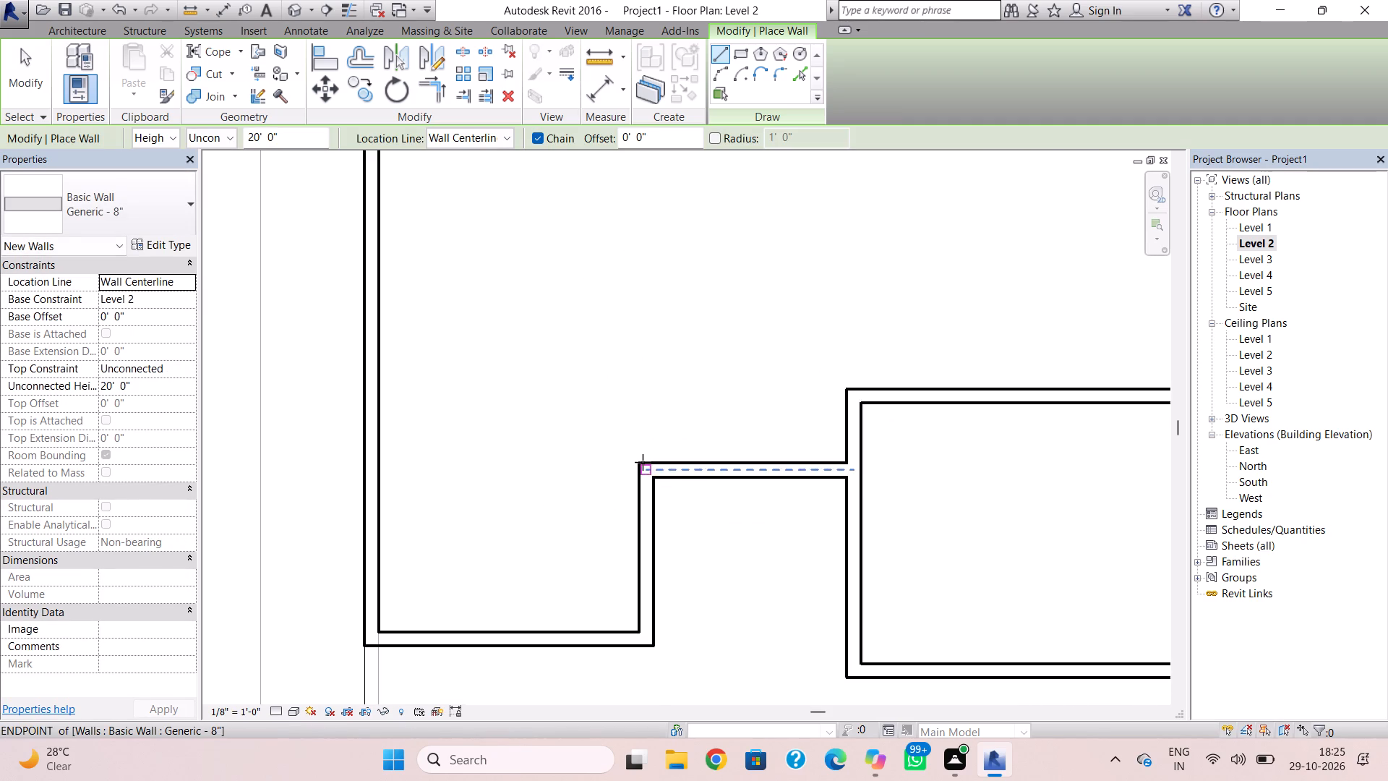
{"action": "scroll", "coordinate": [643, 462], "scroll_direction": "up", "scroll_amount": 3}
{"action": "left_click", "coordinate": [648, 458]}
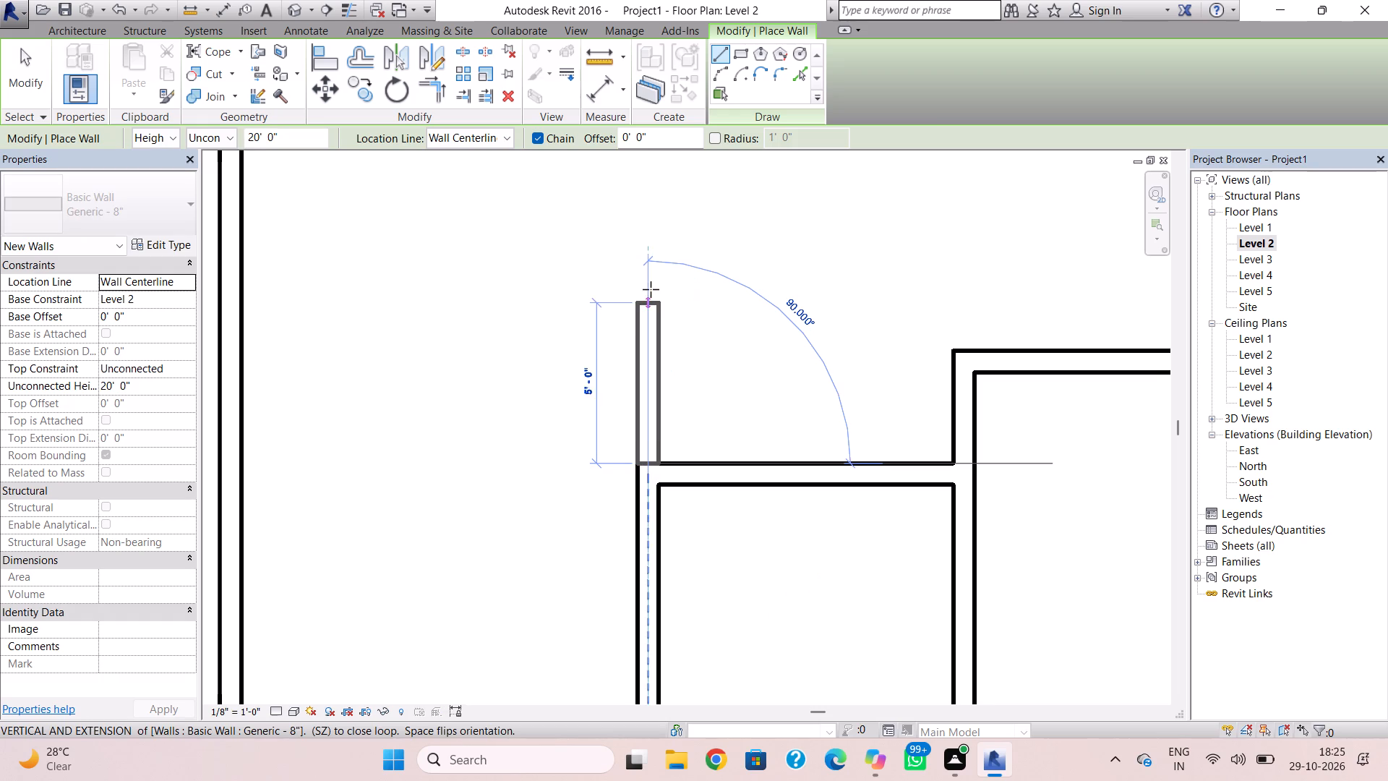
{"action": "scroll", "coordinate": [697, 702], "scroll_direction": "down", "scroll_amount": 1}
{"action": "middle_click_drag", "start_coordinate": [679, 445], "coordinate": [688, 639]}
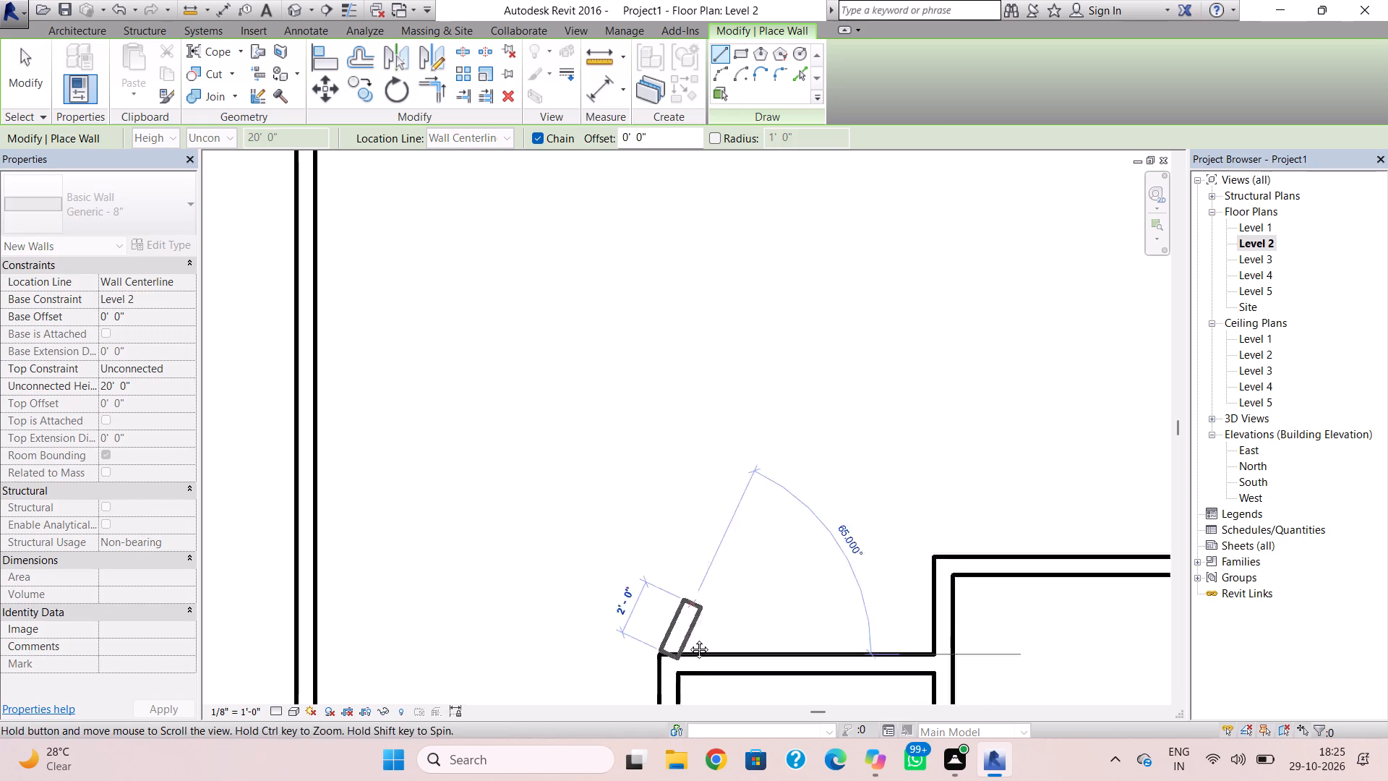
{"action": "middle_click_drag", "start_coordinate": [688, 639], "coordinate": [682, 669]}
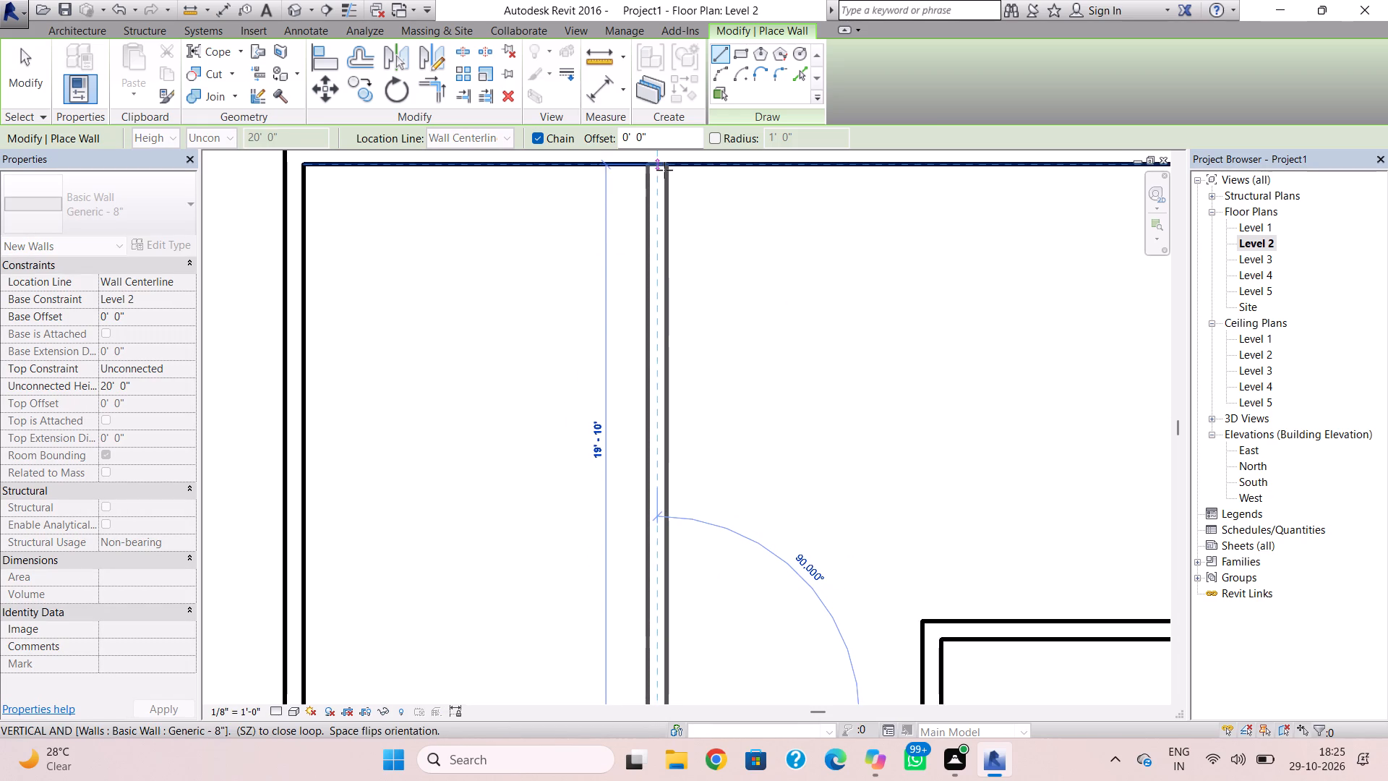
{"action": "left_click", "coordinate": [664, 169]}
{"action": "key", "text": "Escape"}
Divide the western strip into two rooms with an east-west Generic - 8" partition about 12'-4" long between the new partition and west wall.
{"action": "scroll", "coordinate": [652, 499], "scroll_direction": "down", "scroll_amount": 2}
{"action": "middle_click_drag", "start_coordinate": [660, 497], "coordinate": [706, 417]}
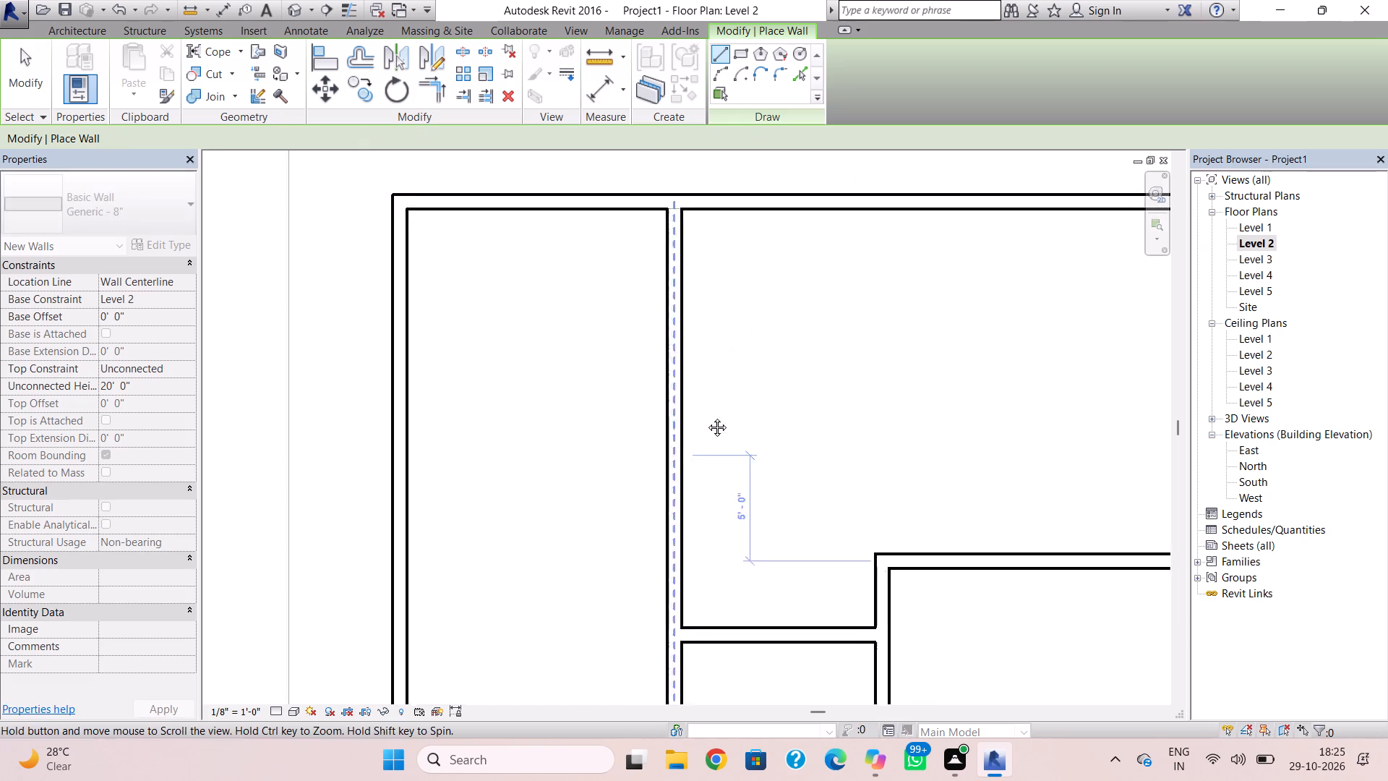
{"action": "middle_click_drag", "start_coordinate": [706, 417], "coordinate": [749, 375]}
{"action": "scroll", "coordinate": [732, 496], "scroll_direction": "down", "scroll_amount": 2}
{"action": "middle_click_drag", "start_coordinate": [755, 458], "coordinate": [775, 411]}
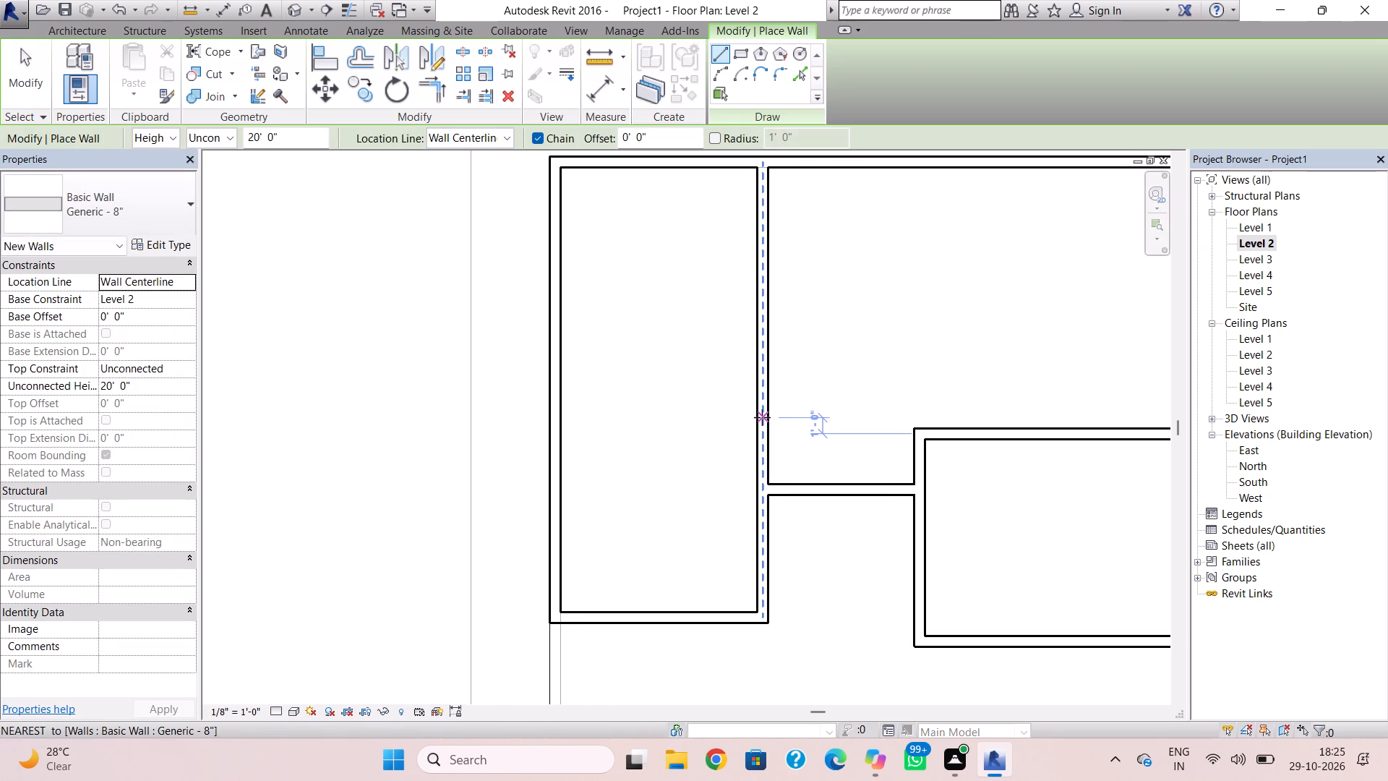
{"action": "scroll", "coordinate": [755, 417], "scroll_direction": "up", "scroll_amount": 5}
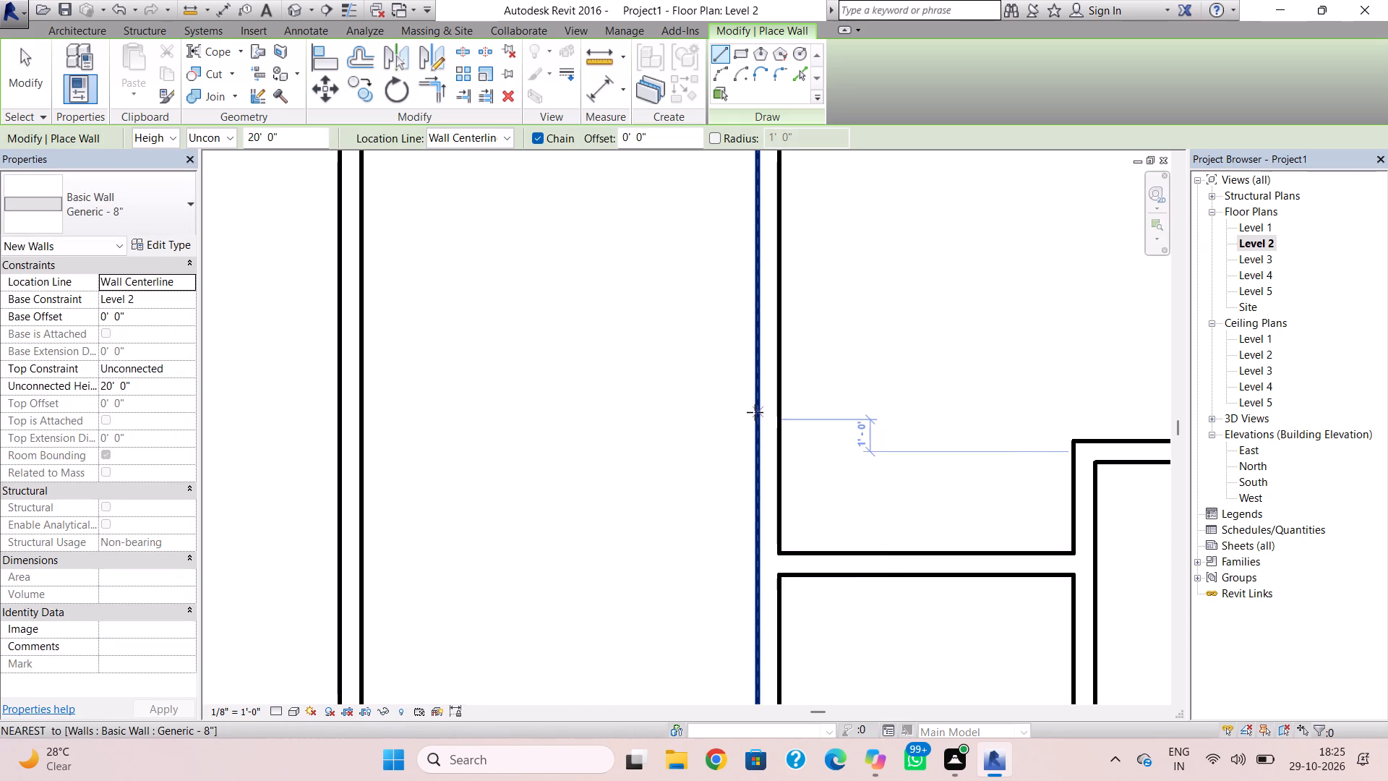
{"action": "left_click", "coordinate": [755, 412]}
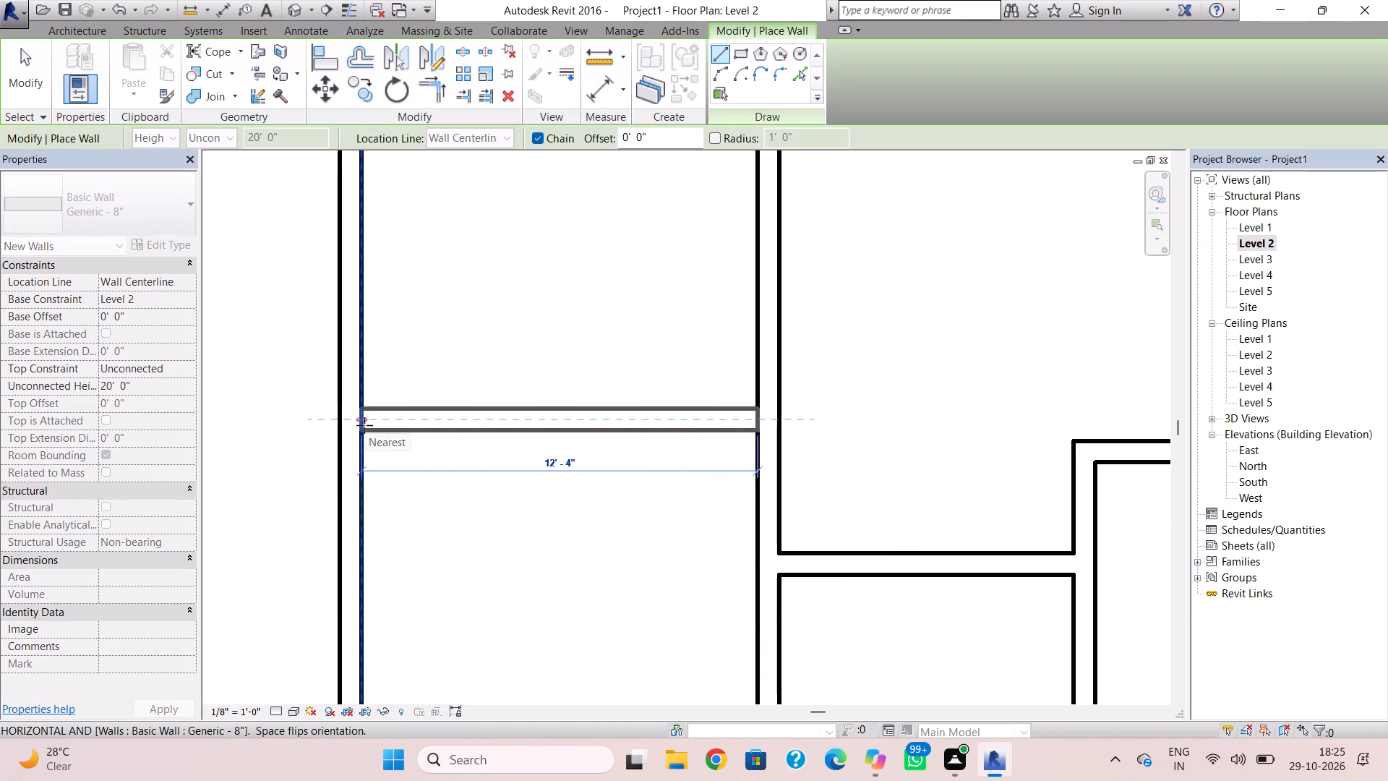
{"action": "left_click", "coordinate": [364, 425]}
{"action": "key", "text": "Escape"}
Draw a north-south Generic - 8" partition about 16'-4" long from the southeast room's north wall to the building's north wall.
{"action": "scroll", "coordinate": [841, 464], "scroll_direction": "down", "scroll_amount": 4}
{"action": "scroll", "coordinate": [905, 476], "scroll_direction": "down", "scroll_amount": 3}
{"action": "middle_click_drag", "start_coordinate": [869, 484], "coordinate": [652, 510]}
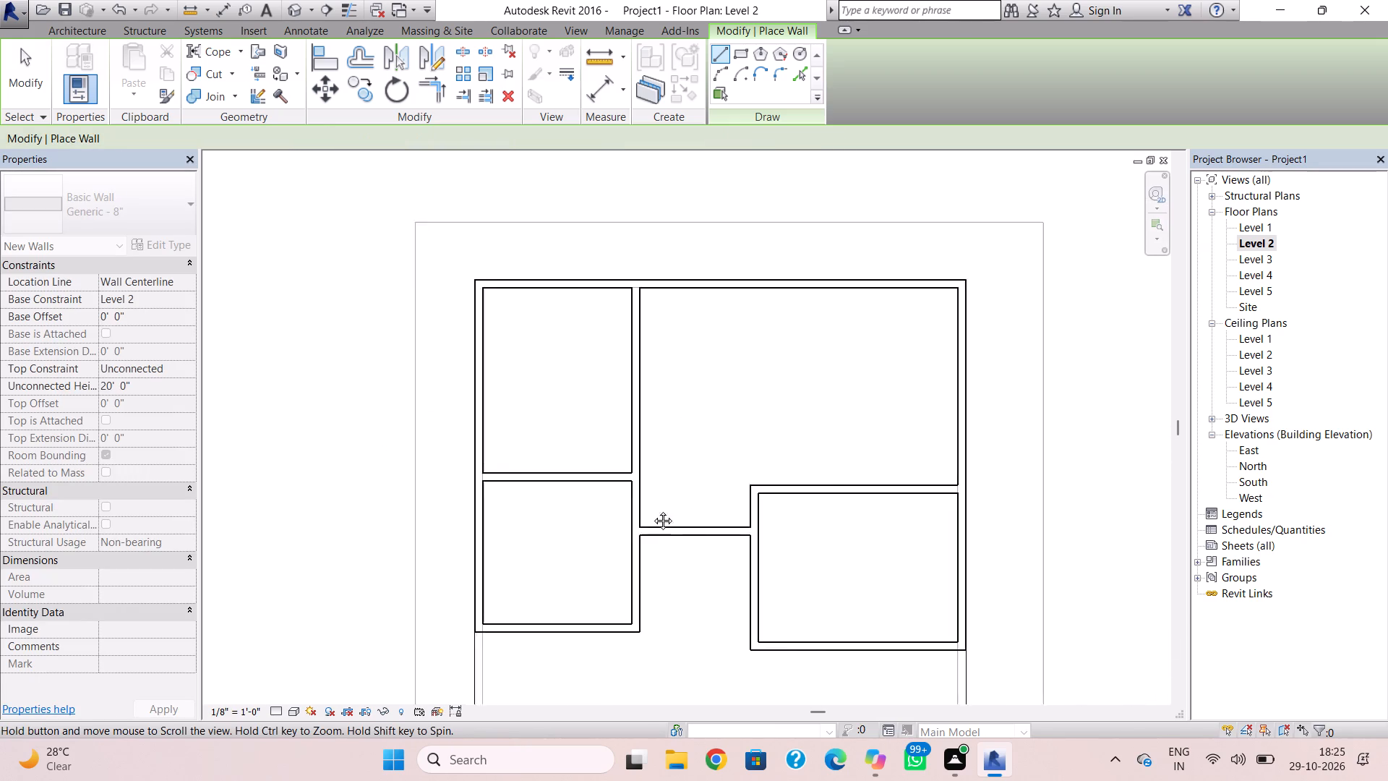
{"action": "middle_click_drag", "start_coordinate": [652, 510], "coordinate": [605, 518]}
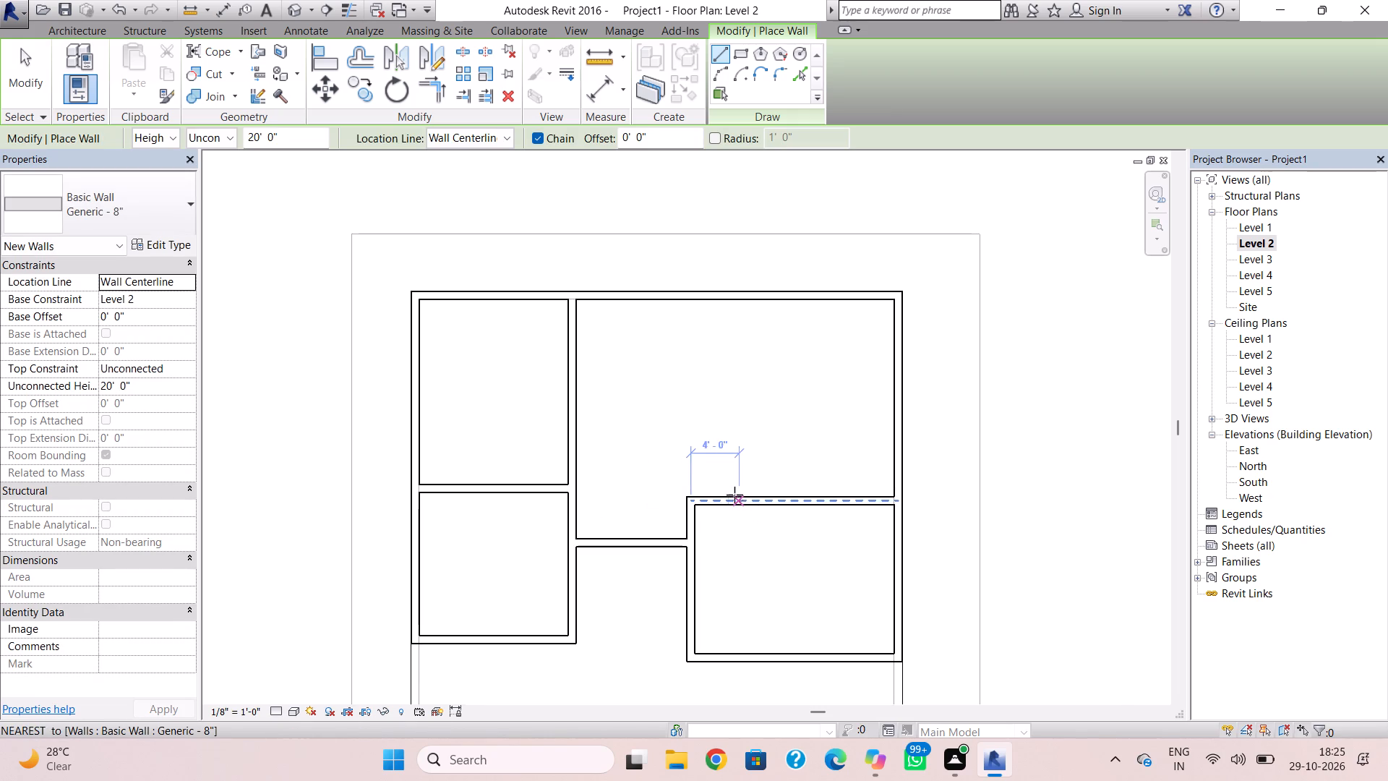
{"action": "scroll", "coordinate": [727, 495], "scroll_direction": "up", "scroll_amount": 4}
{"action": "left_click", "coordinate": [721, 496]}
{"action": "middle_click_drag", "start_coordinate": [716, 303], "coordinate": [723, 533]}
{"action": "left_click", "coordinate": [712, 388]}
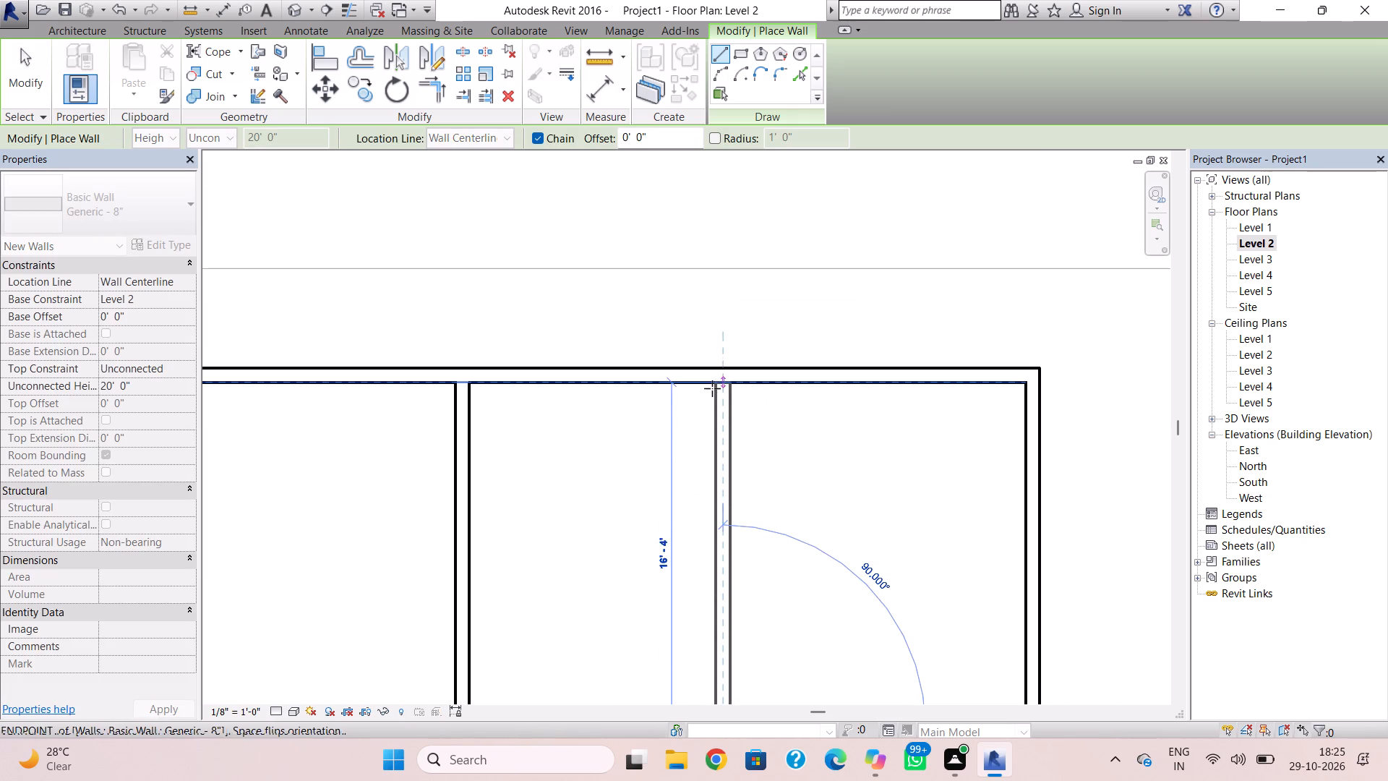
{"action": "key", "text": "Escape"}
{"action": "scroll", "coordinate": [718, 534], "scroll_direction": "down", "scroll_amount": 7}
{"action": "middle_click_drag", "start_coordinate": [719, 578], "coordinate": [720, 425]}
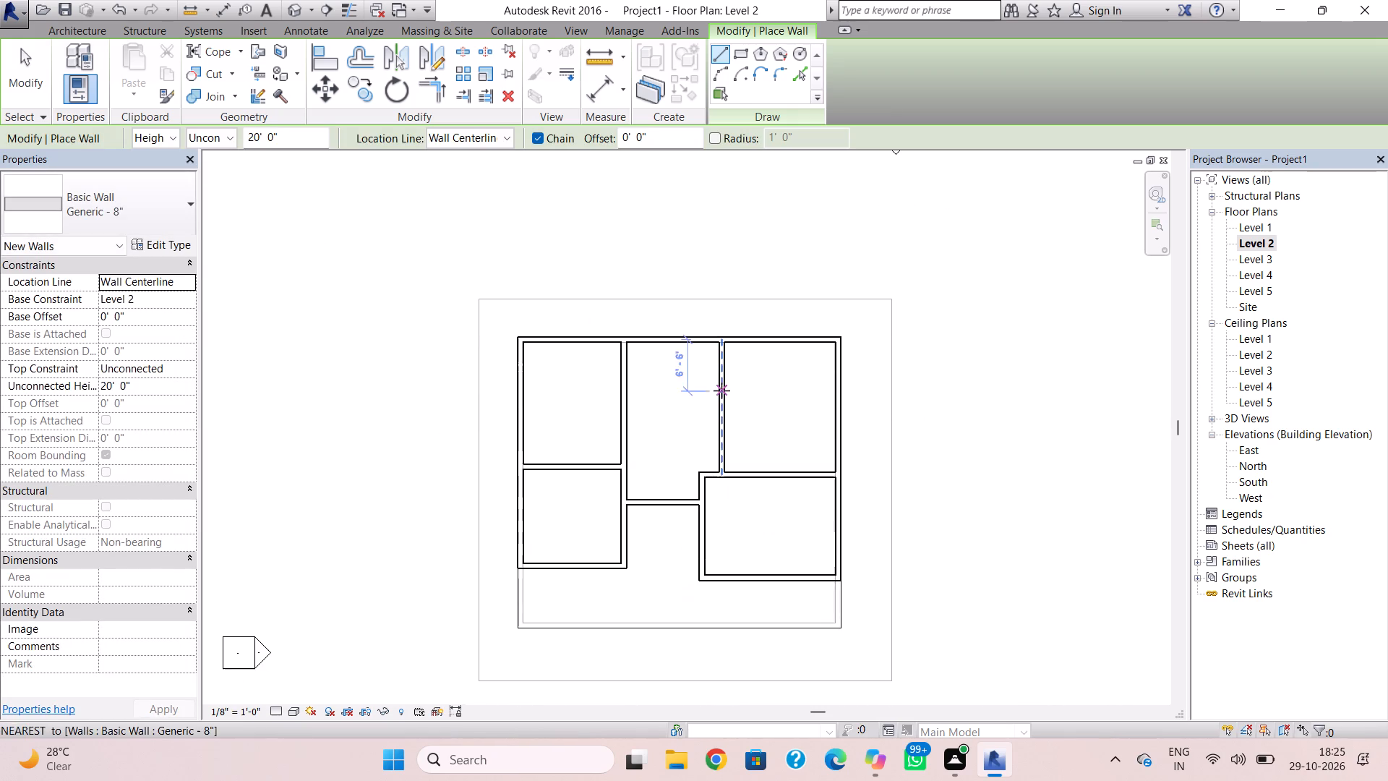
Select all eleven Level 2 walls, exterior and partitions, and set their unconnected height to 12'.
{"action": "key", "text": "Escape"}
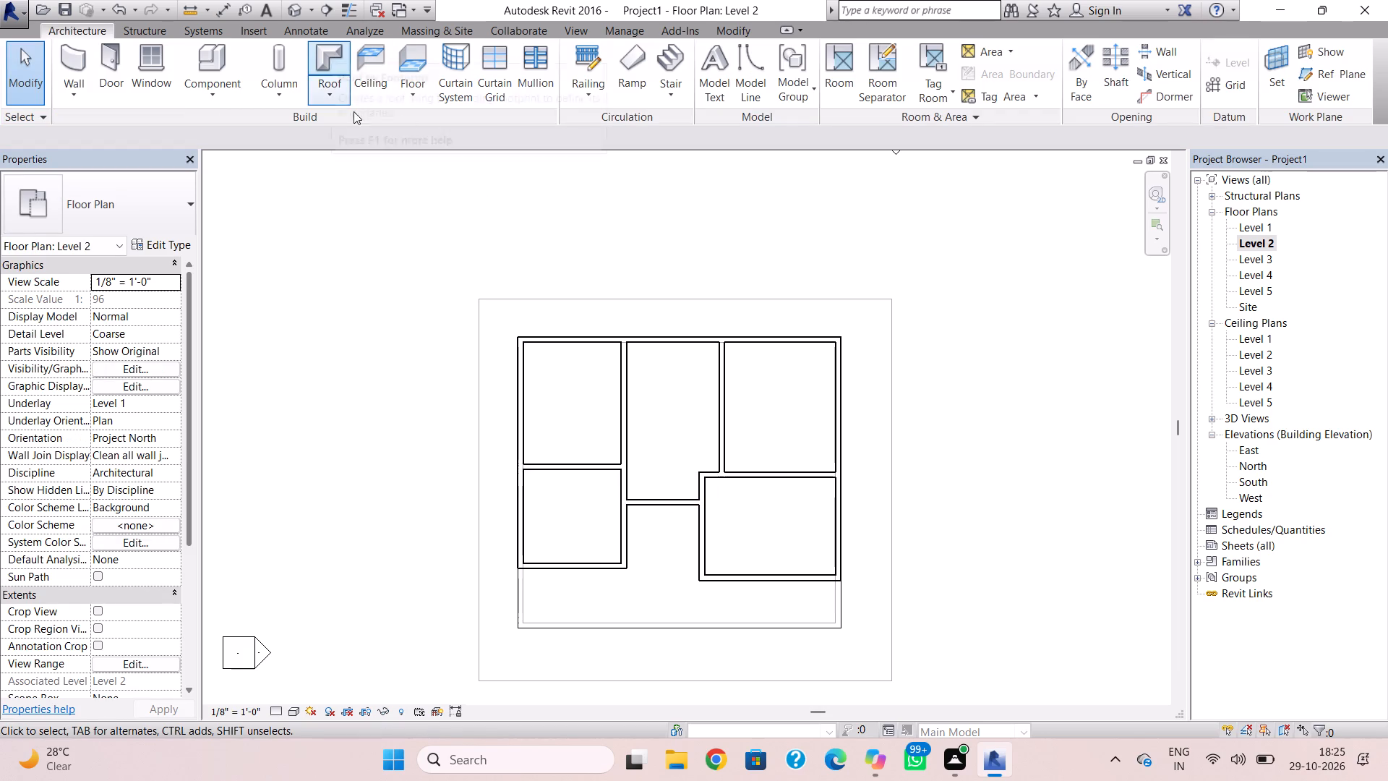
{"action": "left_click_drag", "start_coordinate": [786, 383], "coordinate": [614, 542]}
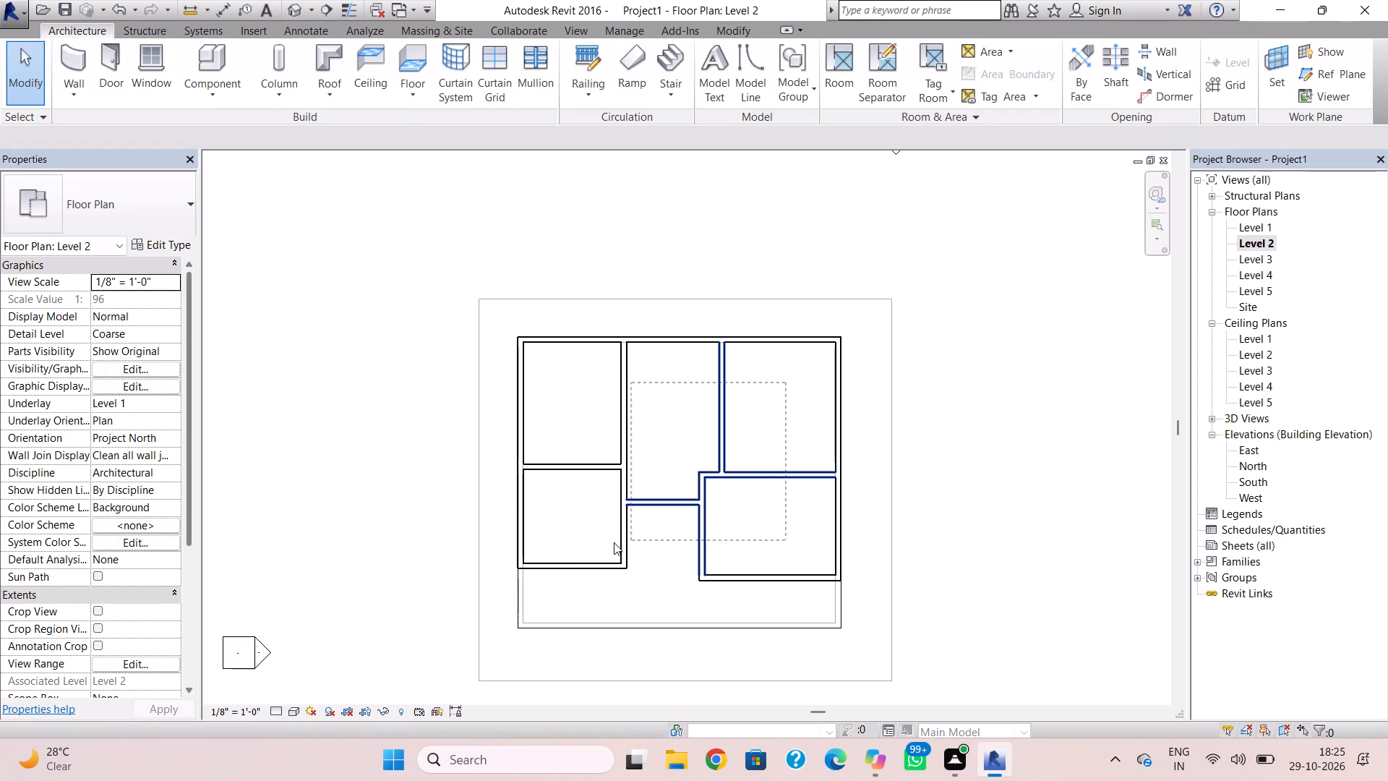
{"action": "left_click_drag", "start_coordinate": [614, 542], "coordinate": [568, 552]}
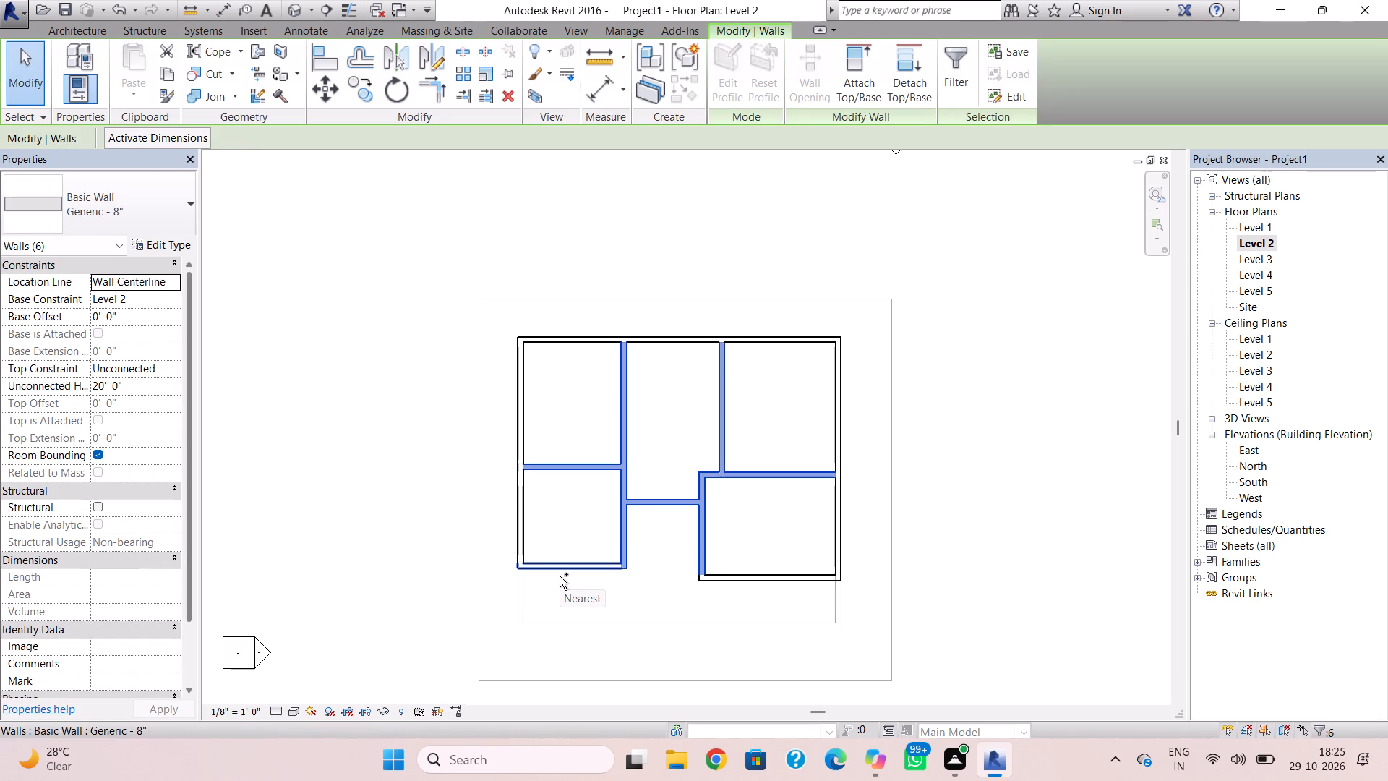
{"action": "left_click", "coordinate": [522, 539], "text": "ctrl"}
{"action": "left_click", "coordinate": [549, 567], "text": "ctrl"}
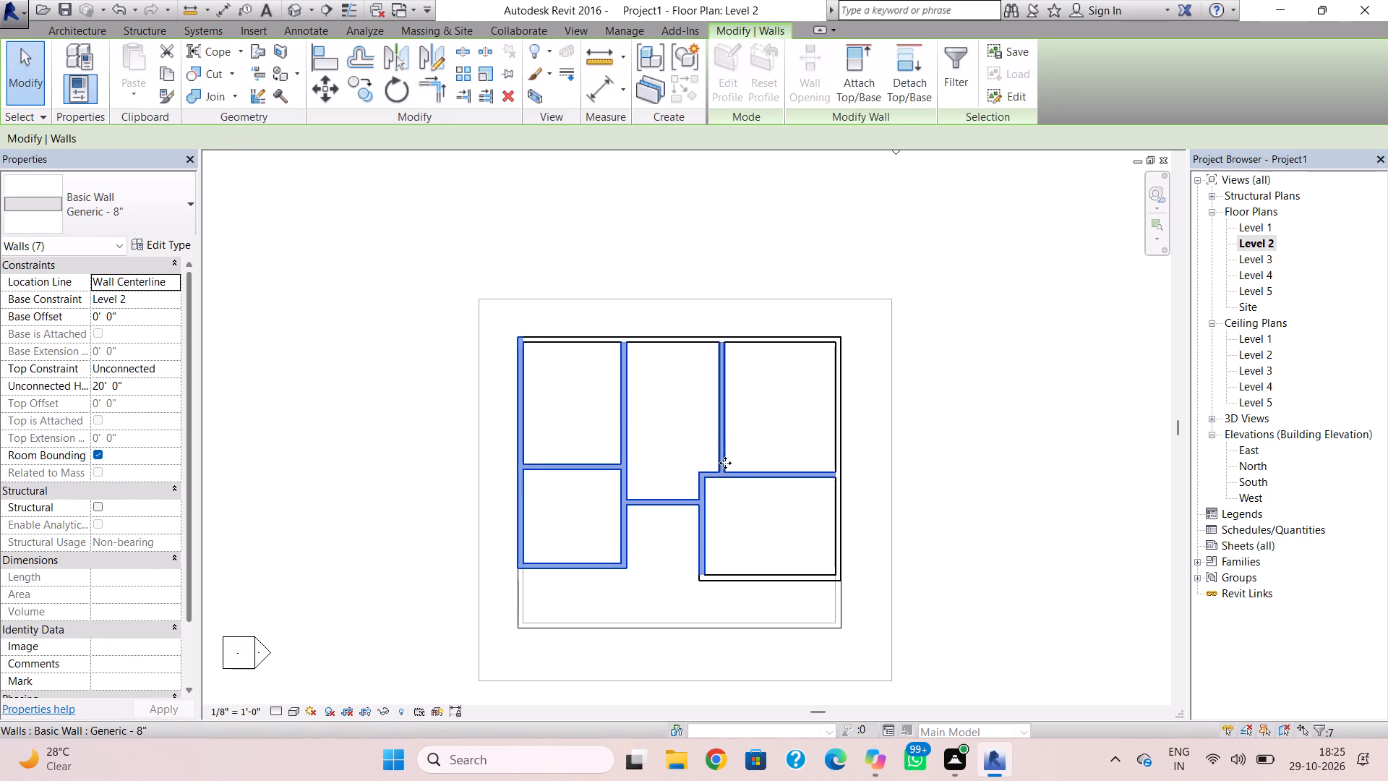
{"action": "left_click", "coordinate": [596, 336], "text": "ctrl"}
{"action": "left_click", "coordinate": [761, 575], "text": "ctrl"}
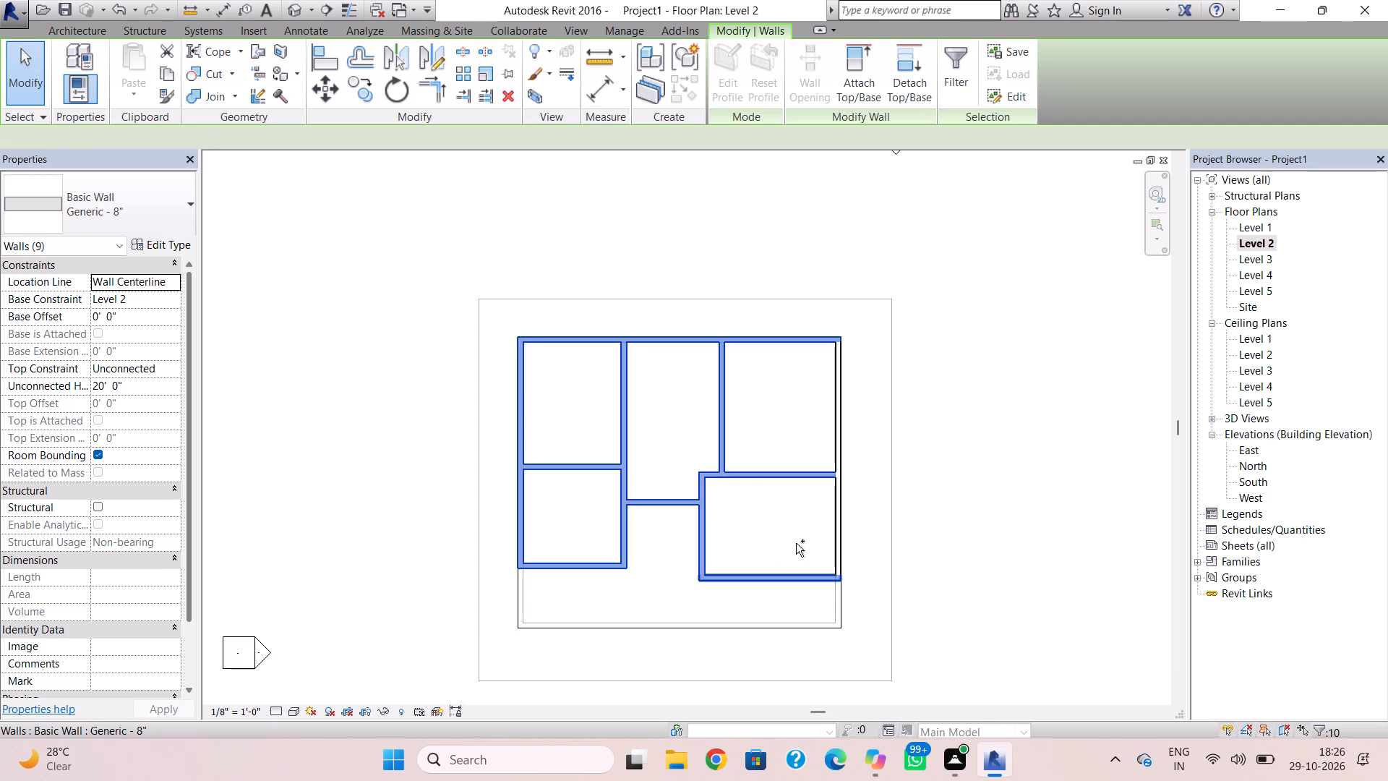
{"action": "left_click", "coordinate": [838, 519], "text": "ctrl"}
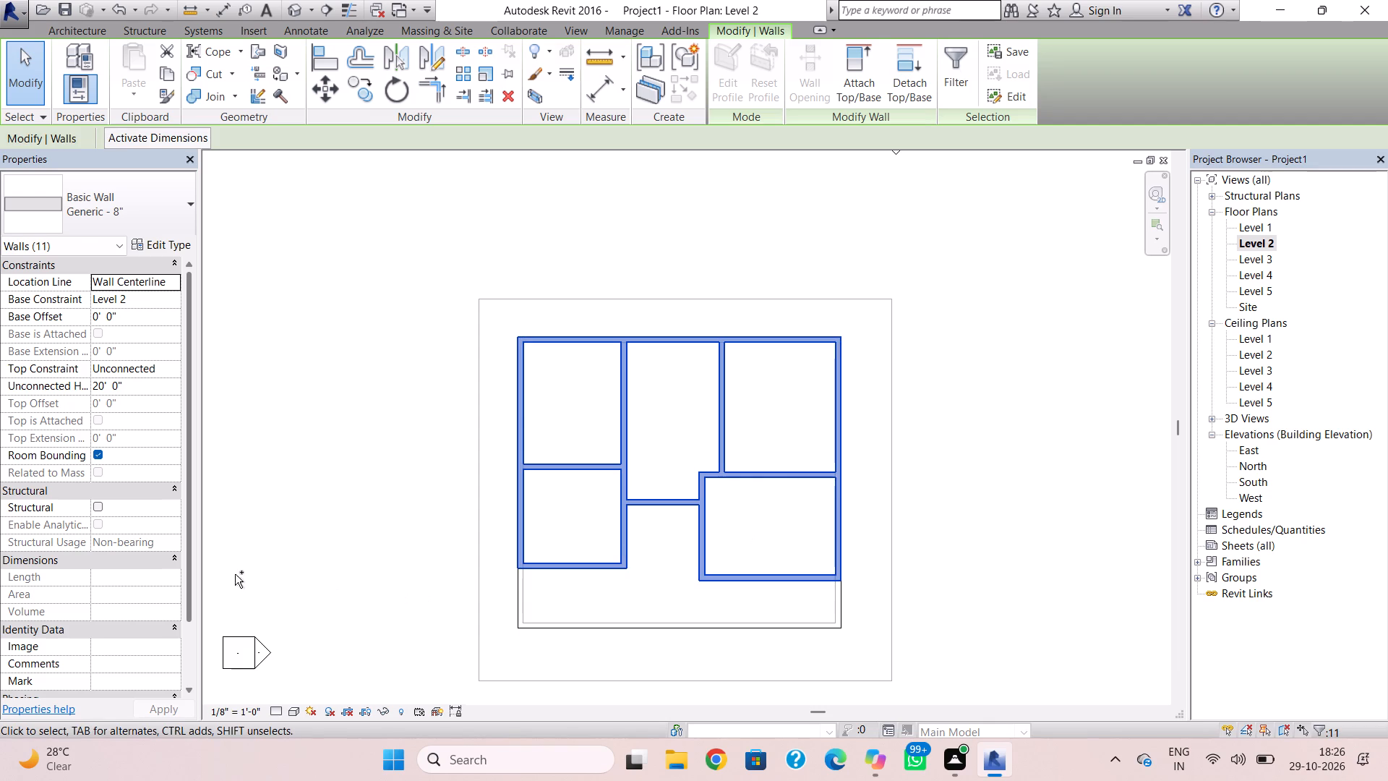
{"action": "left_click", "coordinate": [159, 392]}
{"action": "left_click_drag", "start_coordinate": [159, 392], "coordinate": [80, 392]}
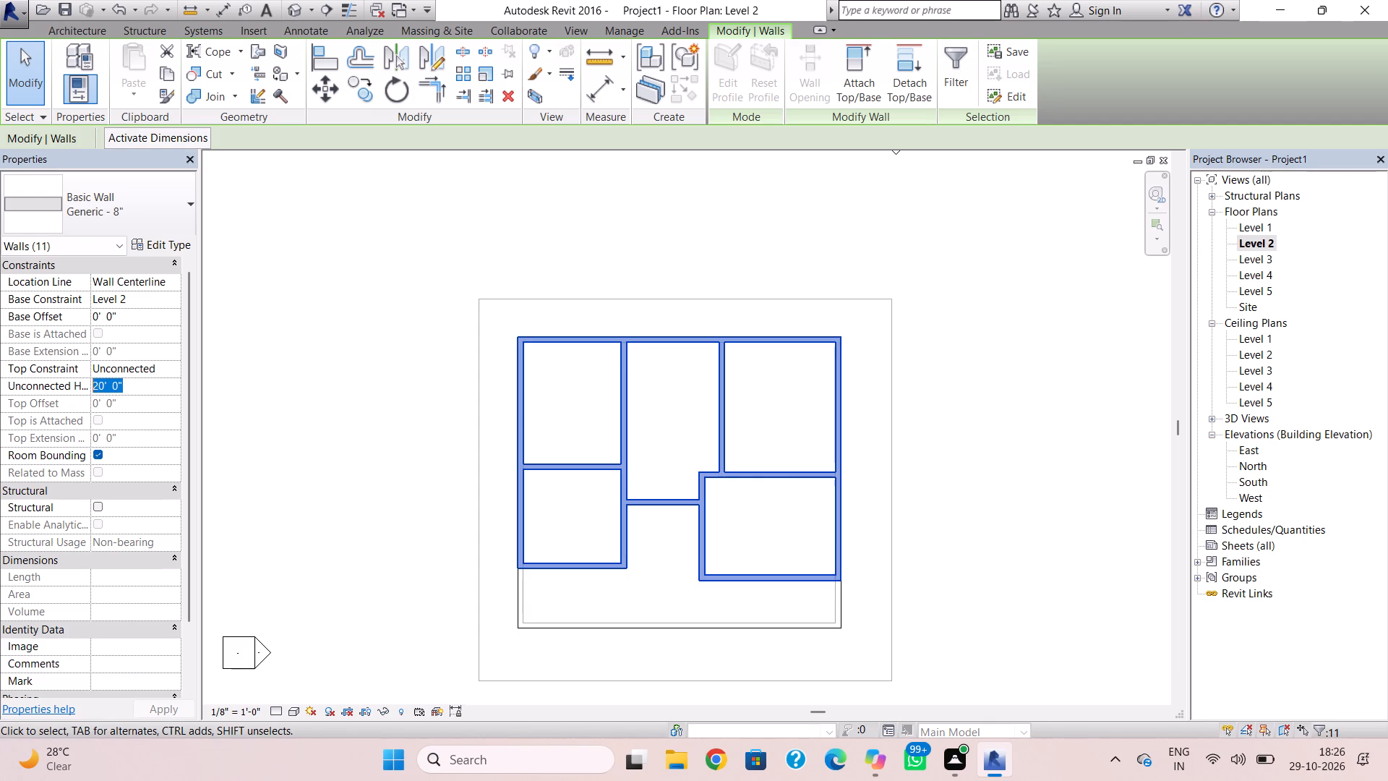
{"action": "left_click_drag", "start_coordinate": [80, 392], "coordinate": [77, 393]}
{"action": "type", "text": "12"}
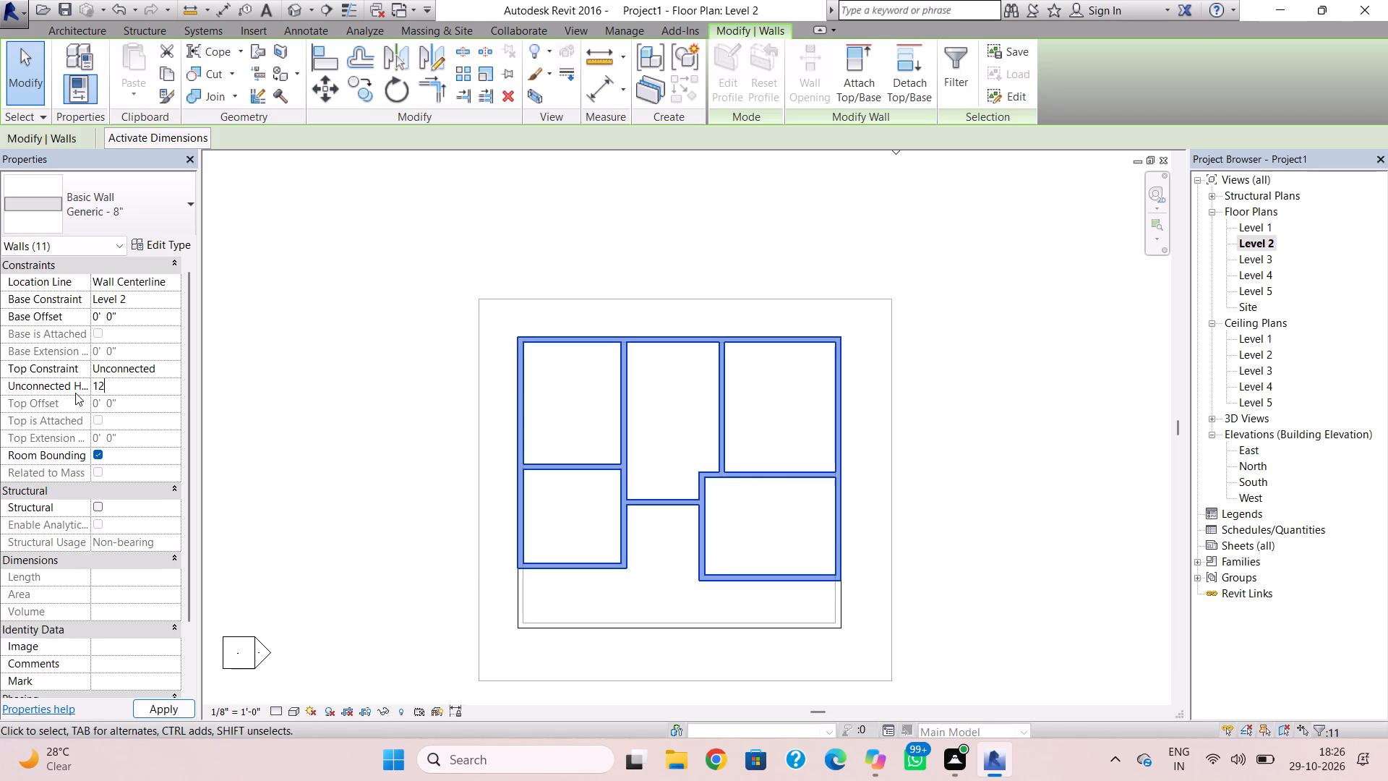
{"action": "key", "text": "apostrophe"}
{"action": "key", "text": "Return"}
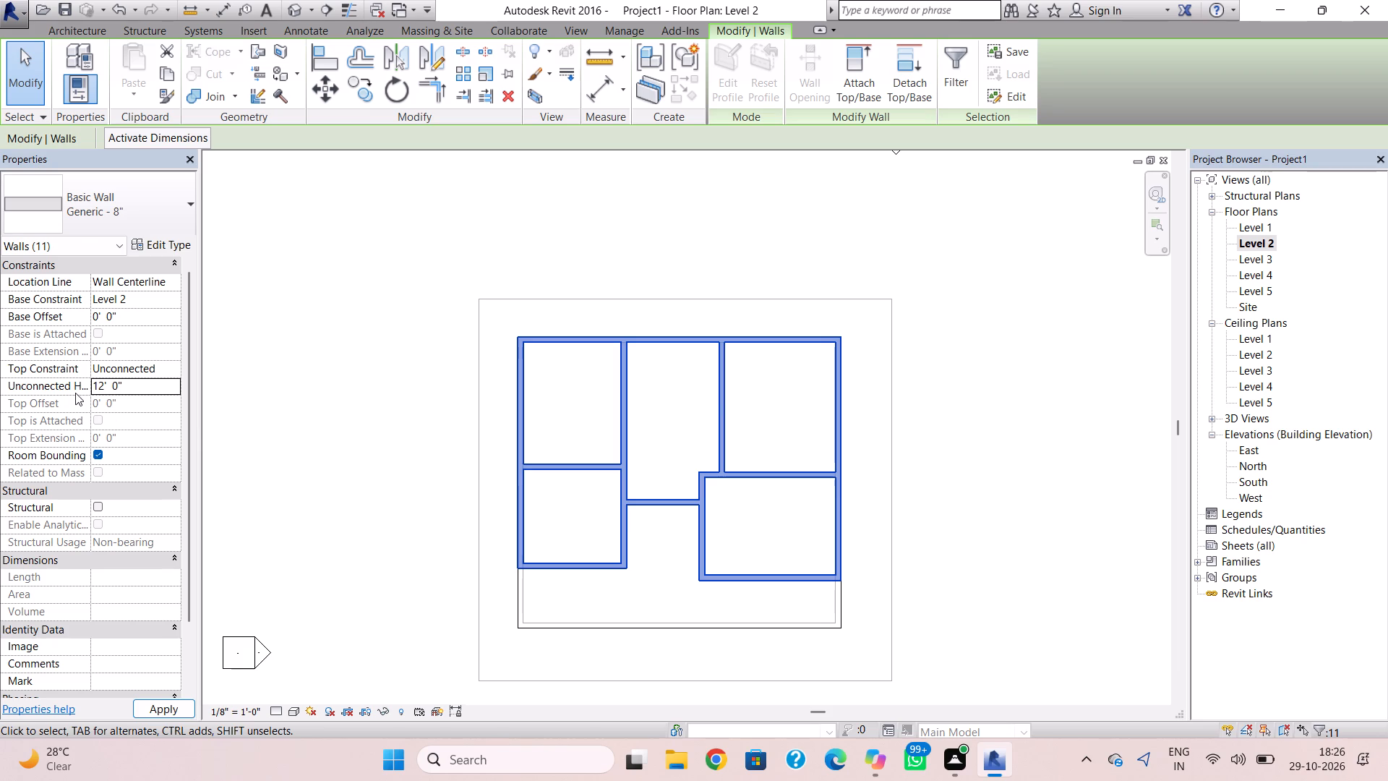
Start a Generic - 12" footprint roof on Level 3 and sketch a rectangular boundary about 34'-6" by 32'-6" from the building's northwest corner.
{"action": "left_click", "coordinate": [294, 14]}
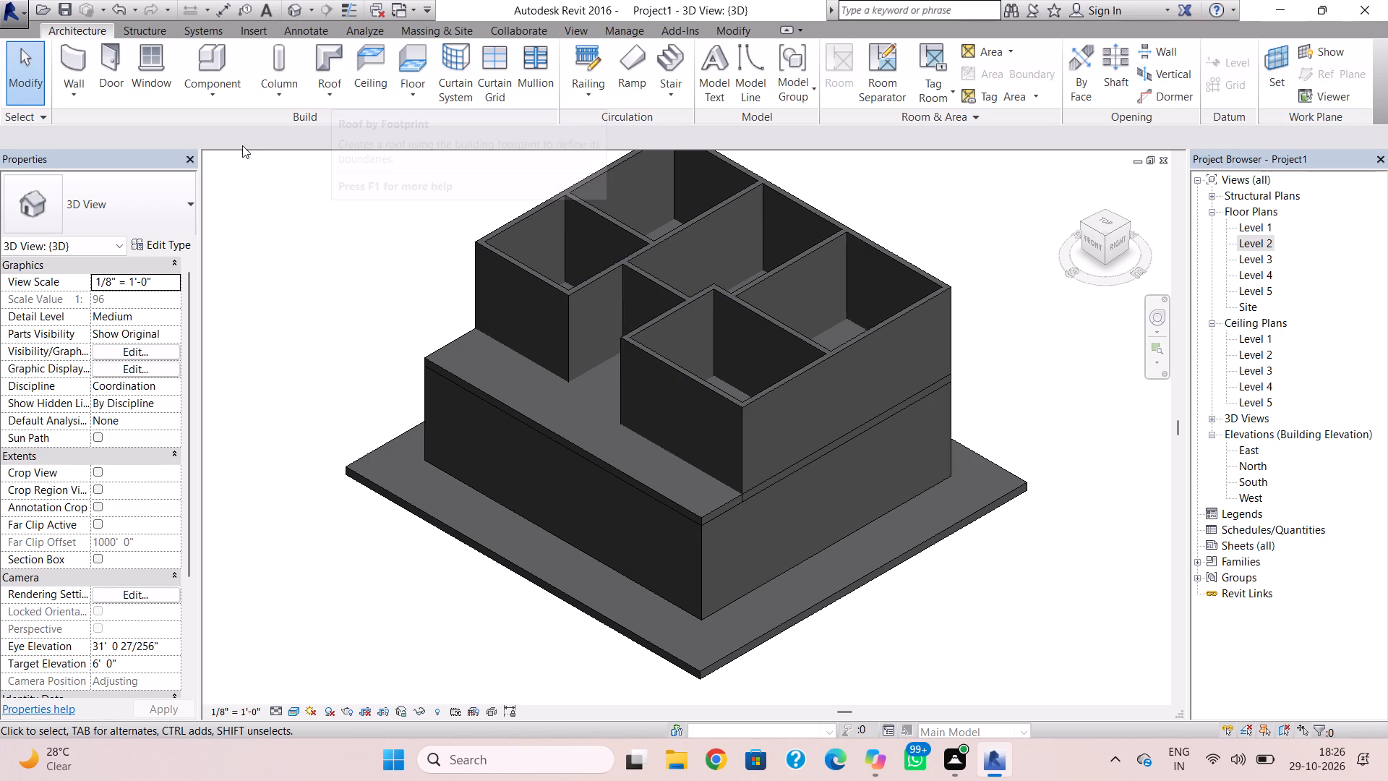
{"action": "left_click", "coordinate": [313, 53]}
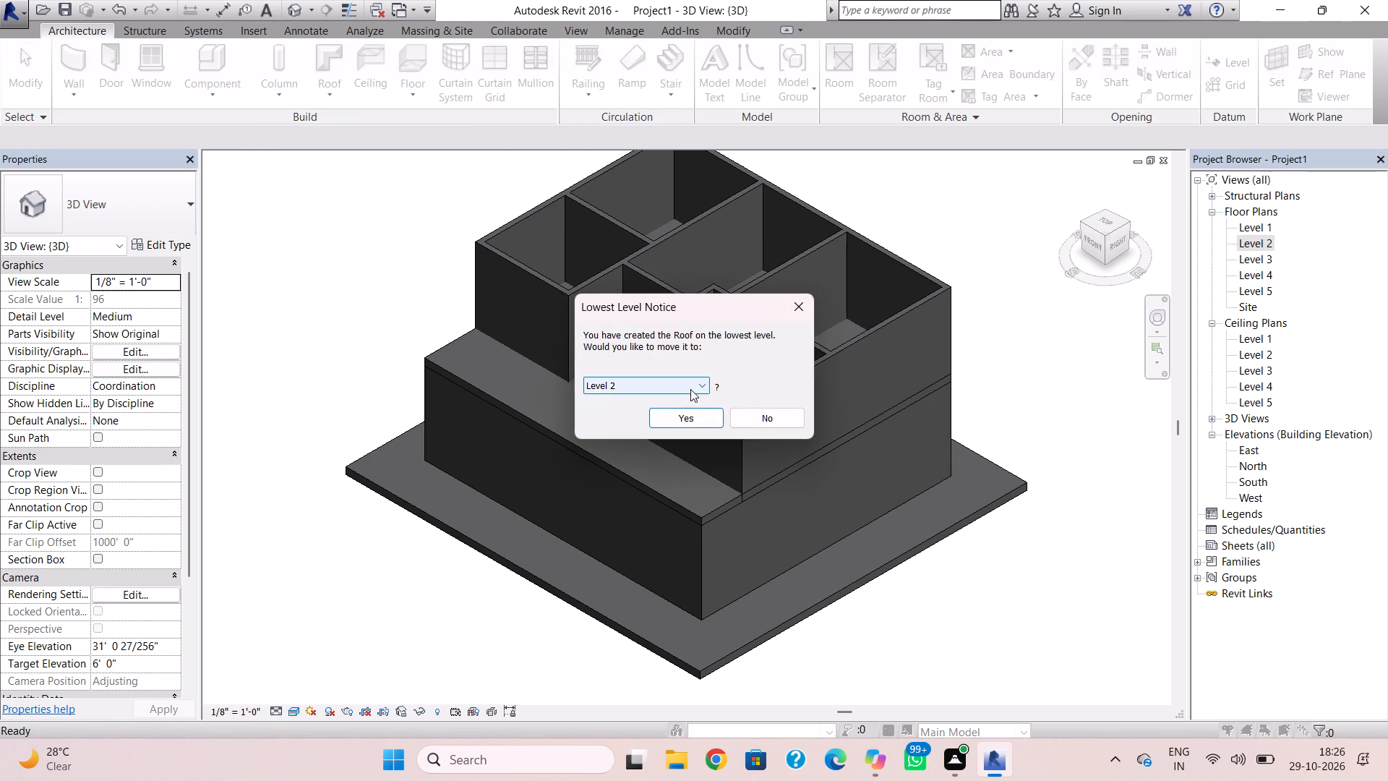
{"action": "left_click", "coordinate": [690, 389]}
{"action": "left_click", "coordinate": [659, 421]}
{"action": "left_click", "coordinate": [680, 421]}
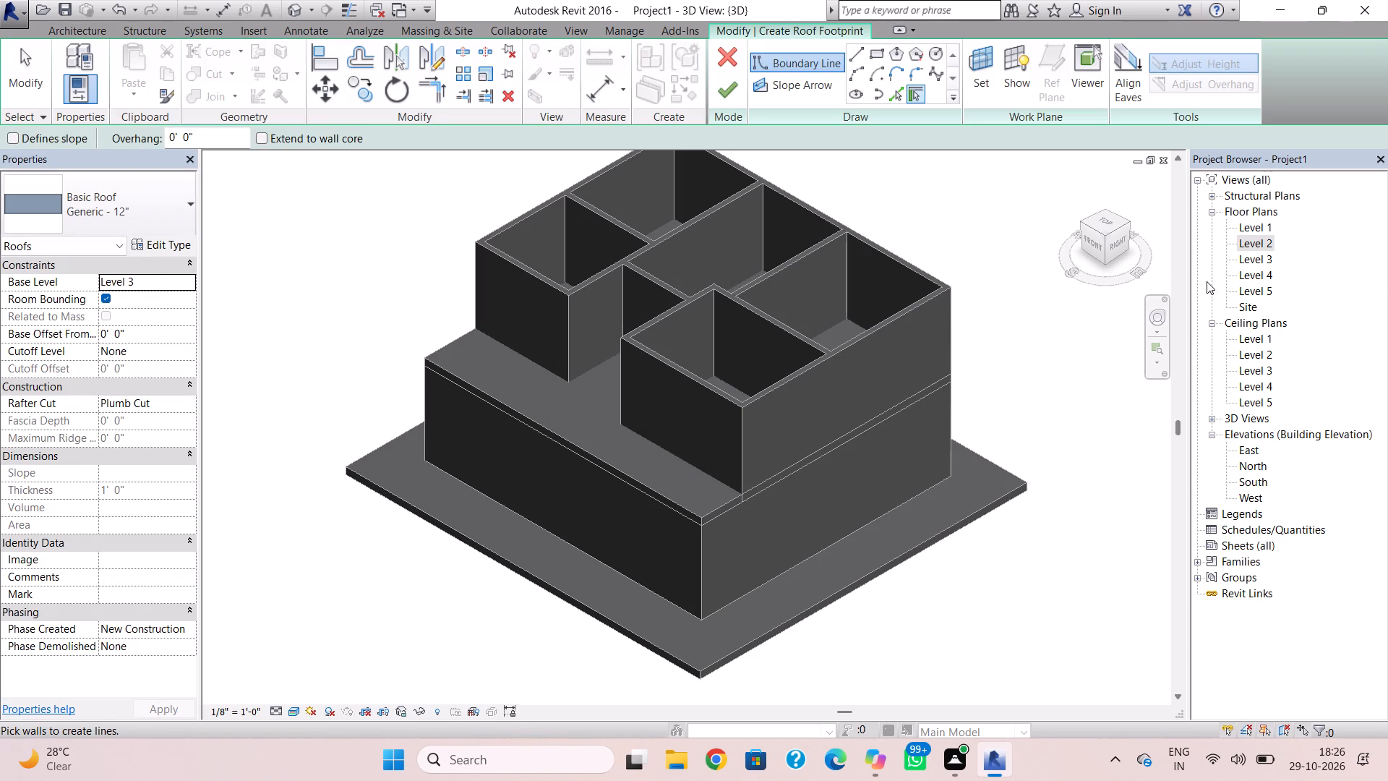
{"action": "double_click", "coordinate": [1243, 262]}
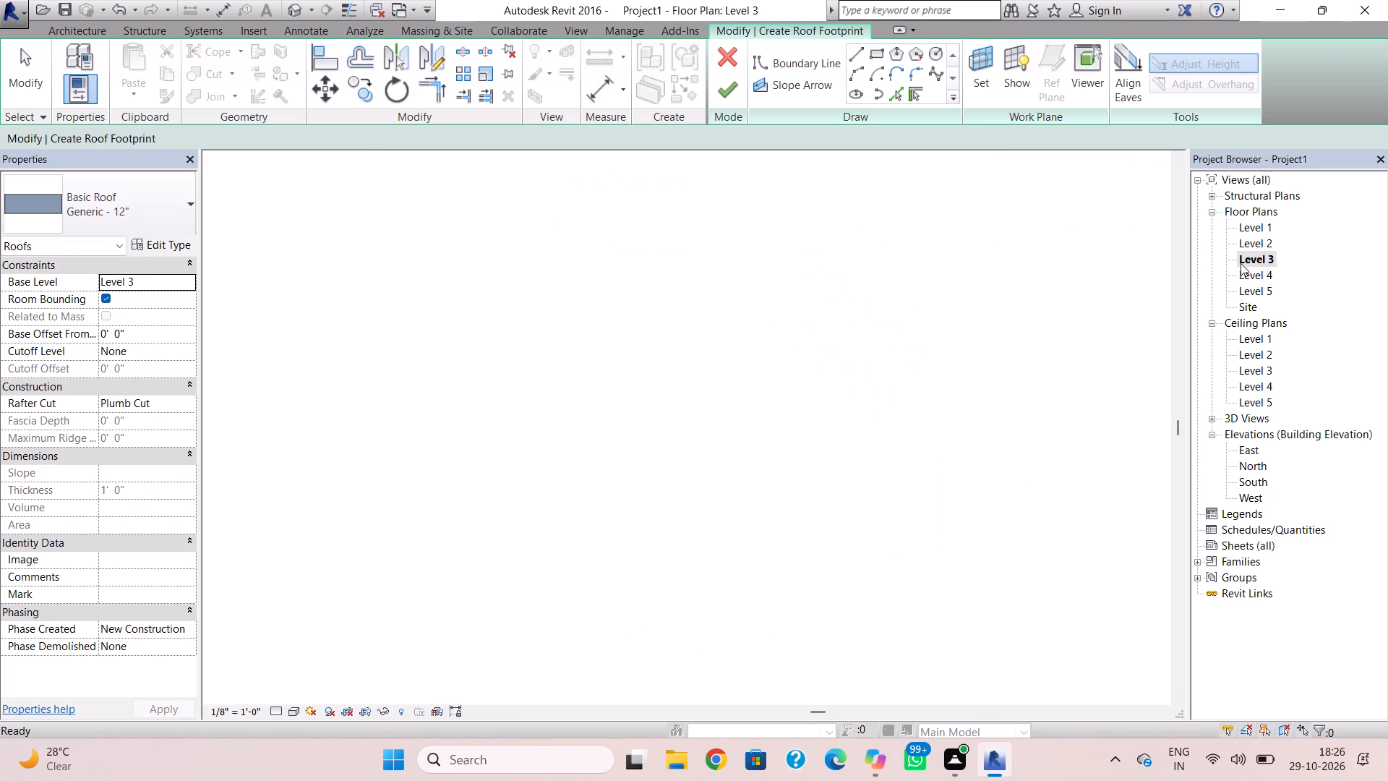
{"action": "left_click", "coordinate": [878, 54]}
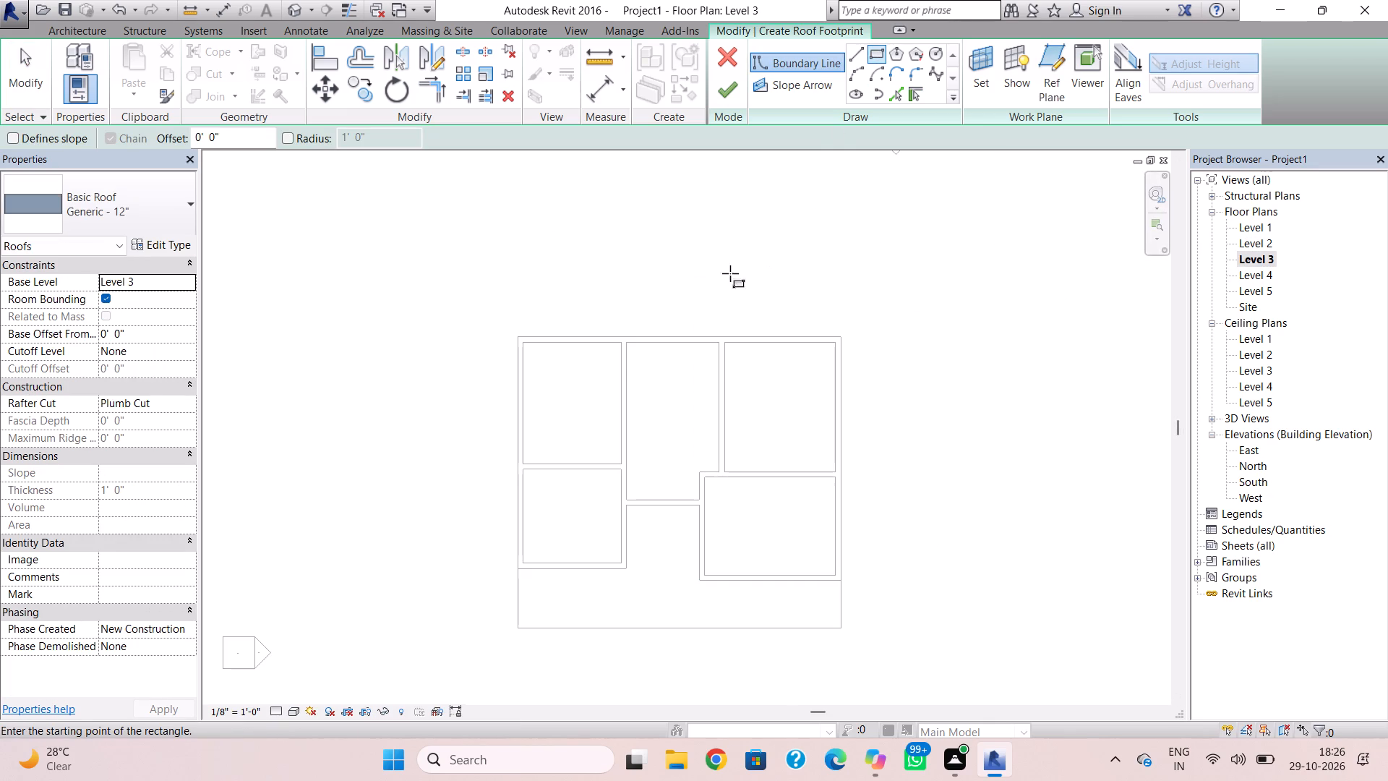
{"action": "left_click", "coordinate": [516, 336]}
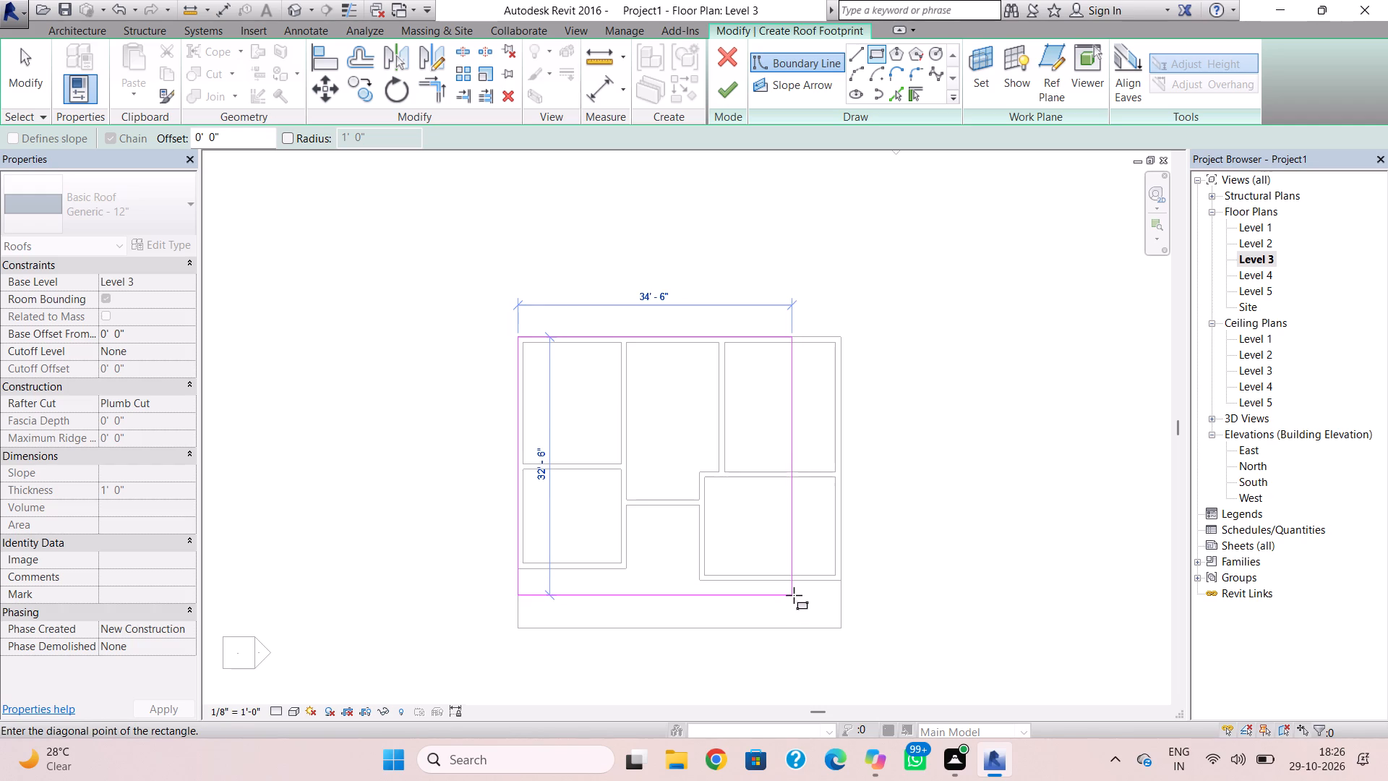
{"action": "left_click", "coordinate": [794, 595]}
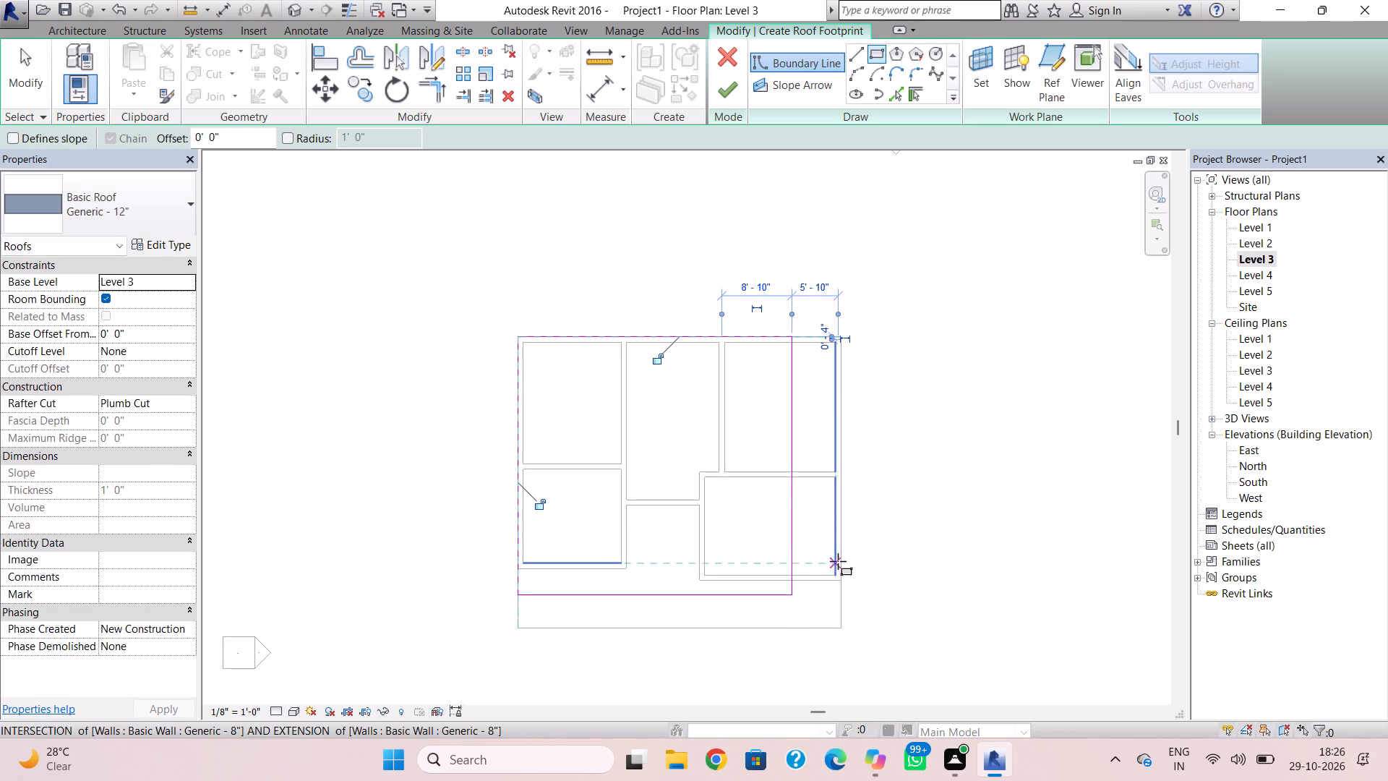
Add a second boundary rectangle about 6'-2" by 30'-8" against the first one's east side, reaching the southeast room's outer corner.
{"action": "scroll", "coordinate": [727, 306], "scroll_direction": "up", "scroll_amount": 3}
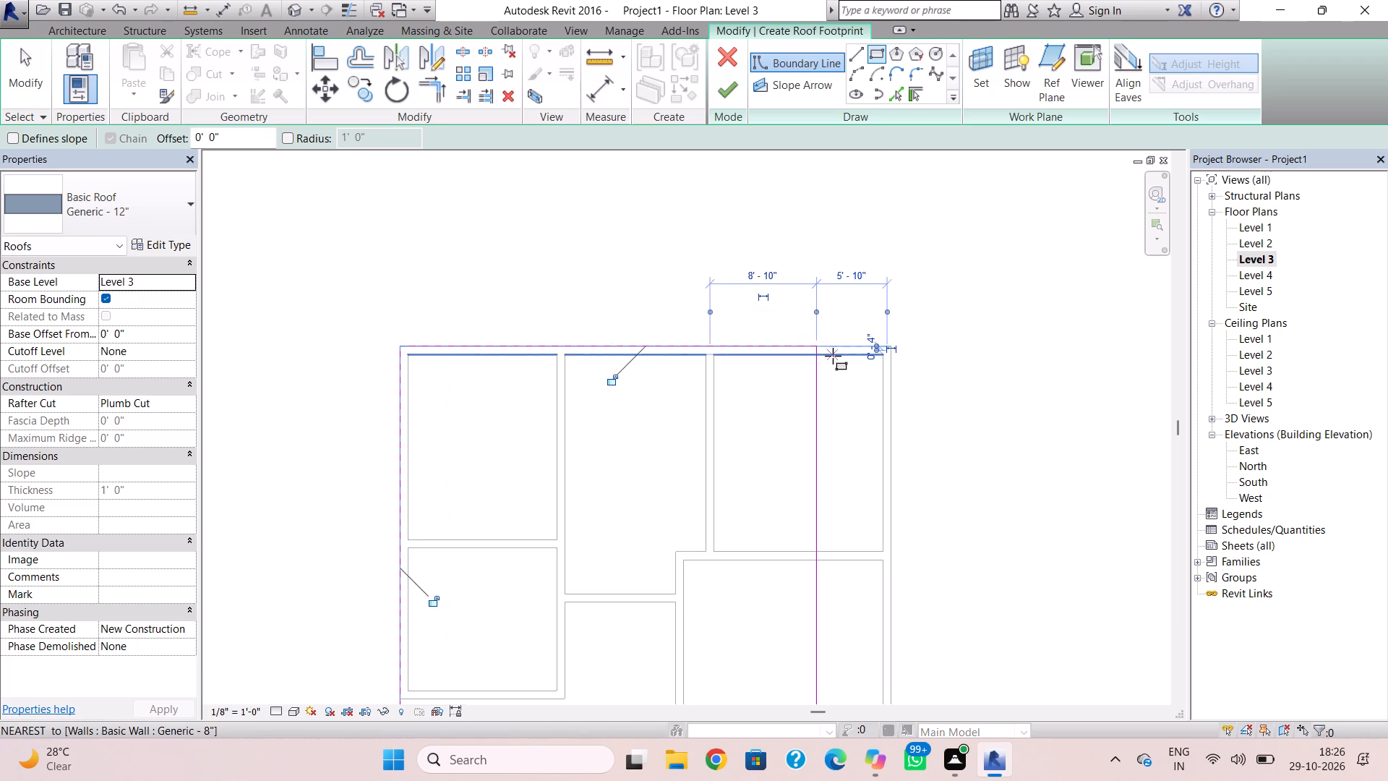
{"action": "scroll", "coordinate": [833, 357], "scroll_direction": "up", "scroll_amount": 2}
{"action": "left_click", "coordinate": [813, 346]}
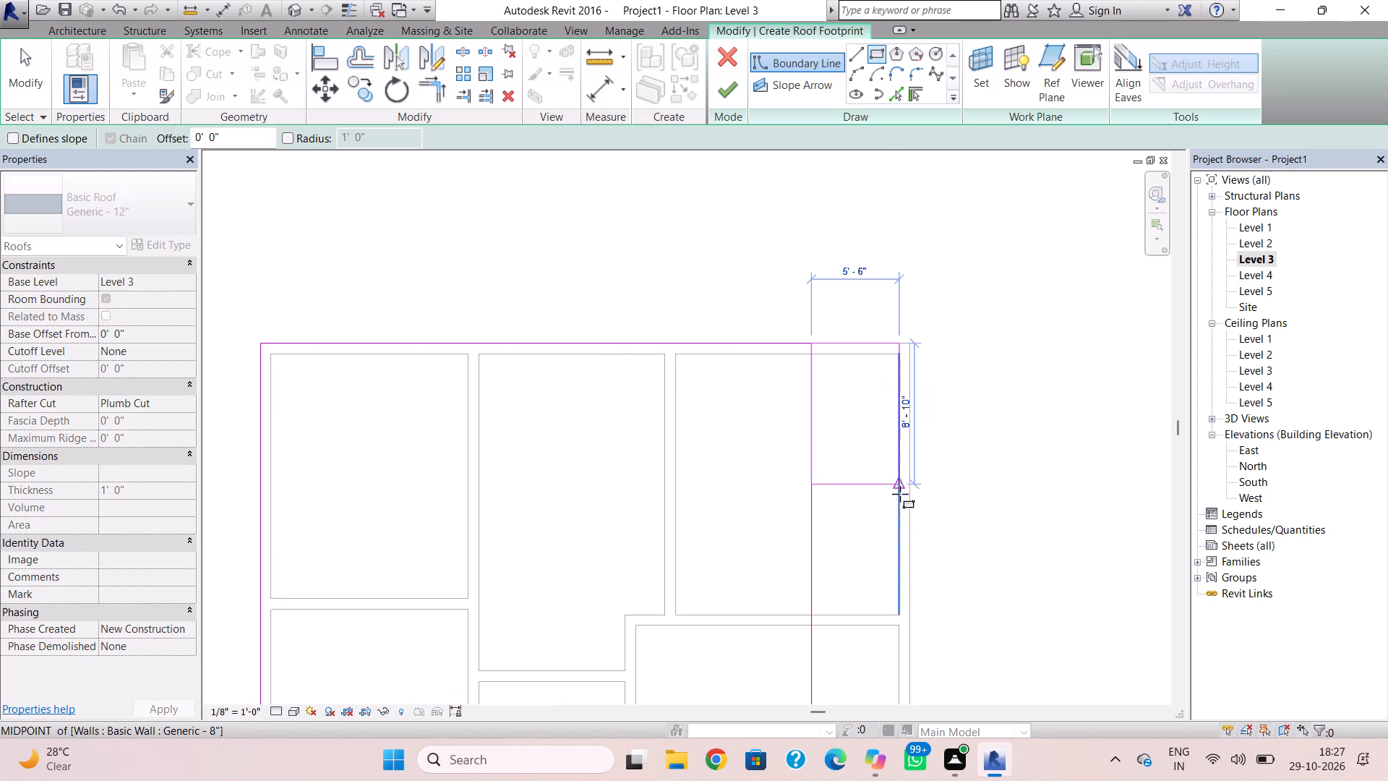
{"action": "scroll", "coordinate": [899, 511], "scroll_direction": "down", "scroll_amount": 1}
{"action": "middle_click_drag", "start_coordinate": [899, 505], "coordinate": [867, 364]}
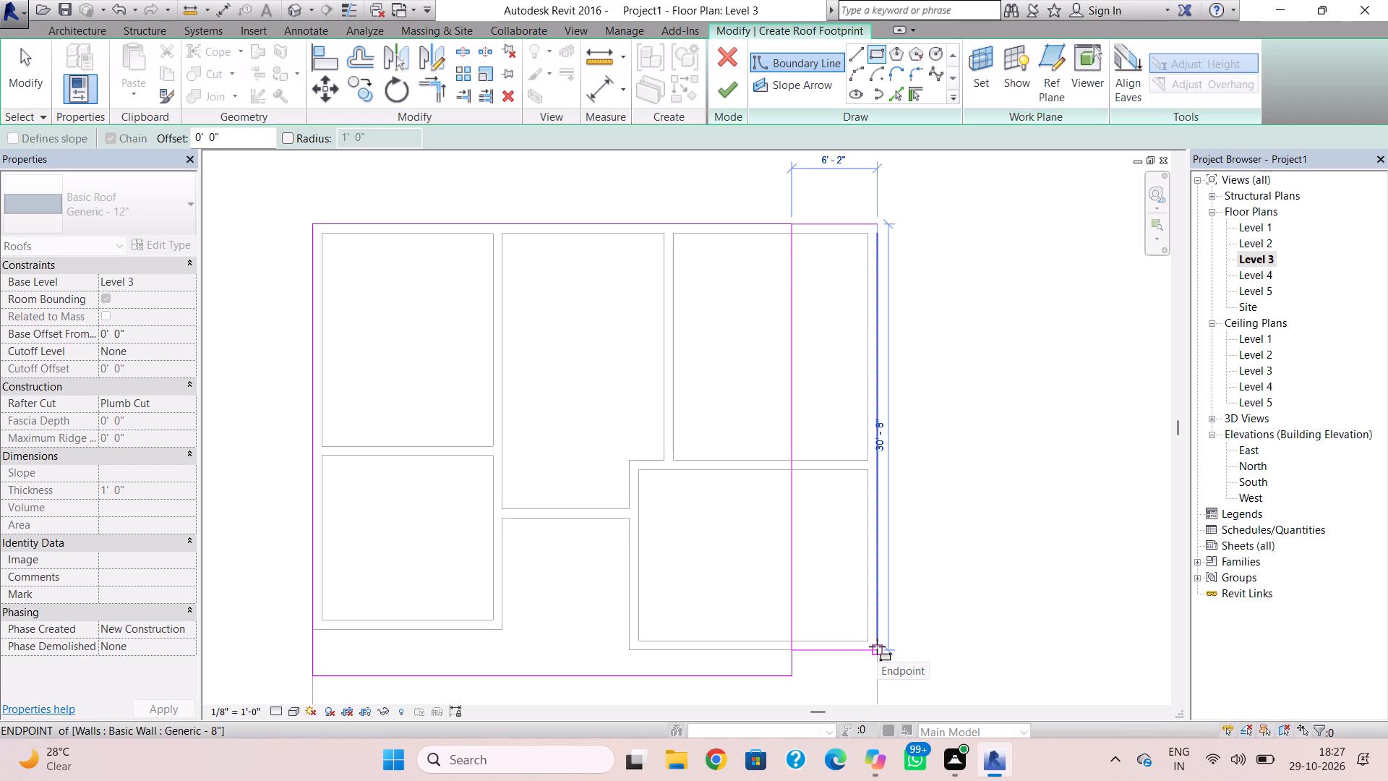
{"action": "left_click", "coordinate": [877, 646]}
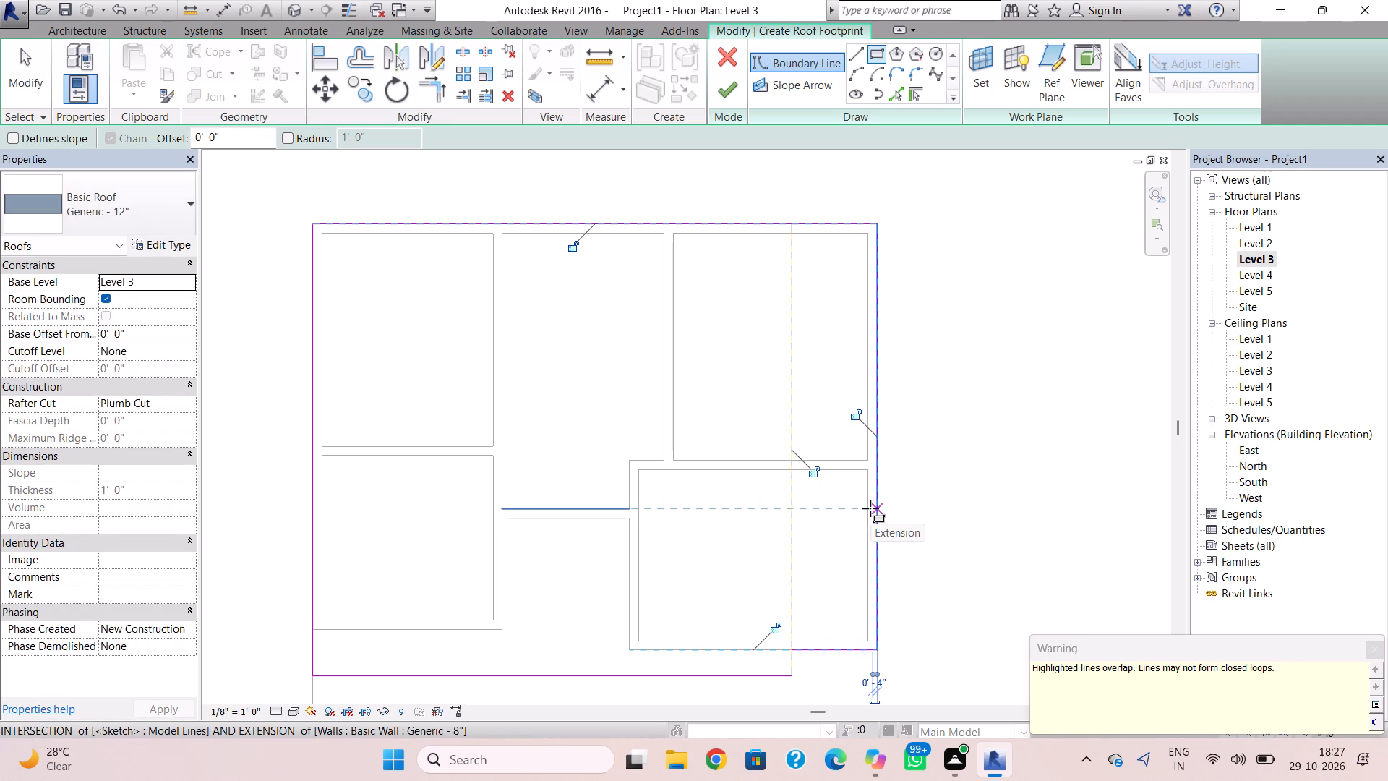
Delete both overlapping north-south boundary lines between the two rectangles.
{"action": "key", "text": "Escape"}
{"action": "key", "text": "Escape"}
{"action": "left_click", "coordinate": [794, 489]}
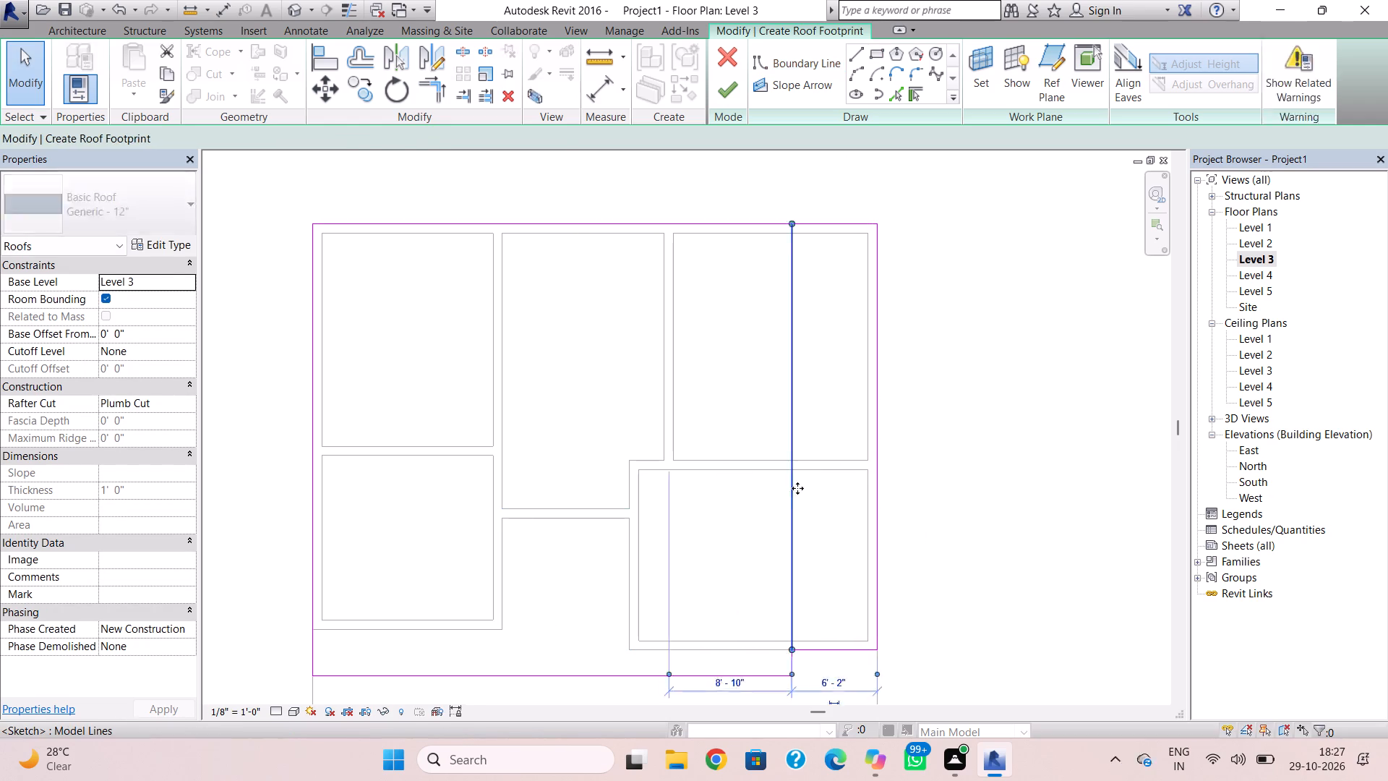
{"action": "key", "text": "Delete"}
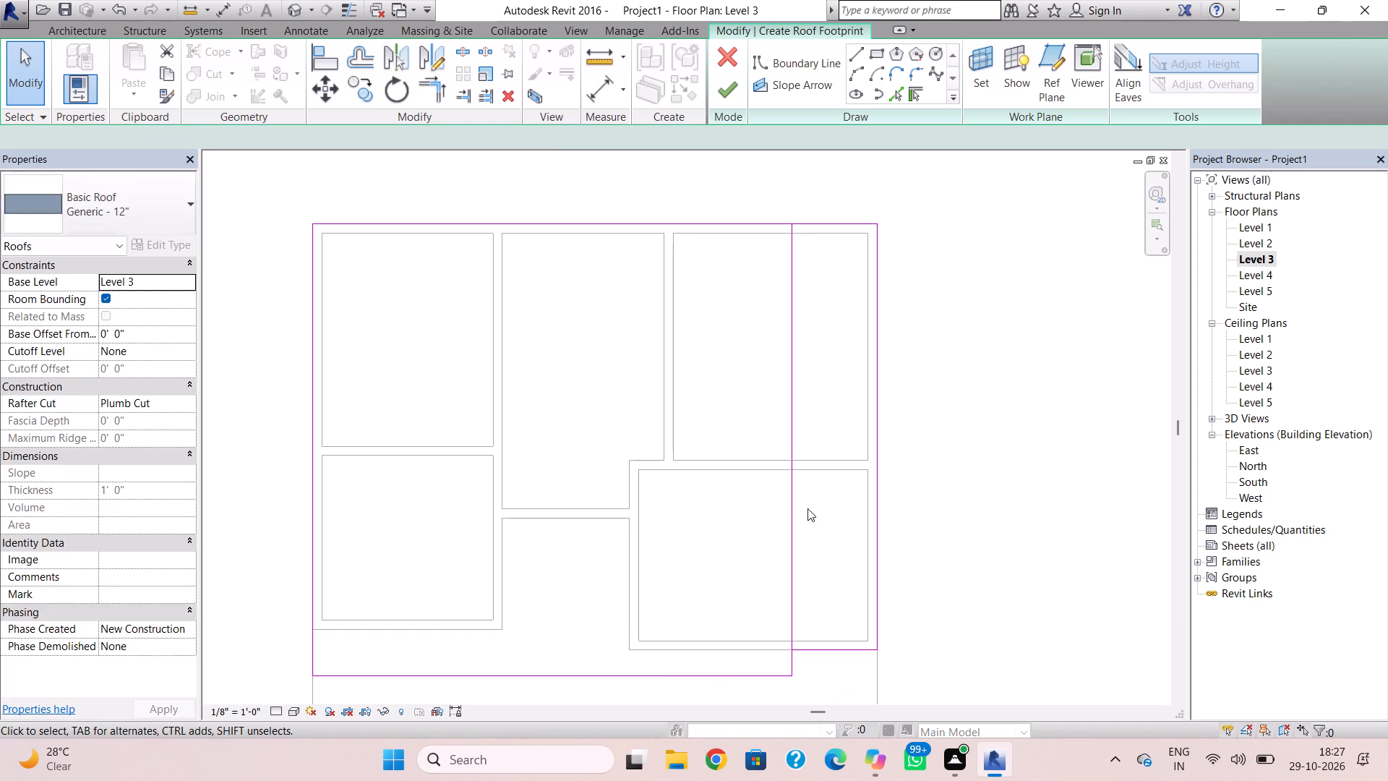
{"action": "left_click", "coordinate": [794, 513]}
{"action": "key", "text": "Delete"}
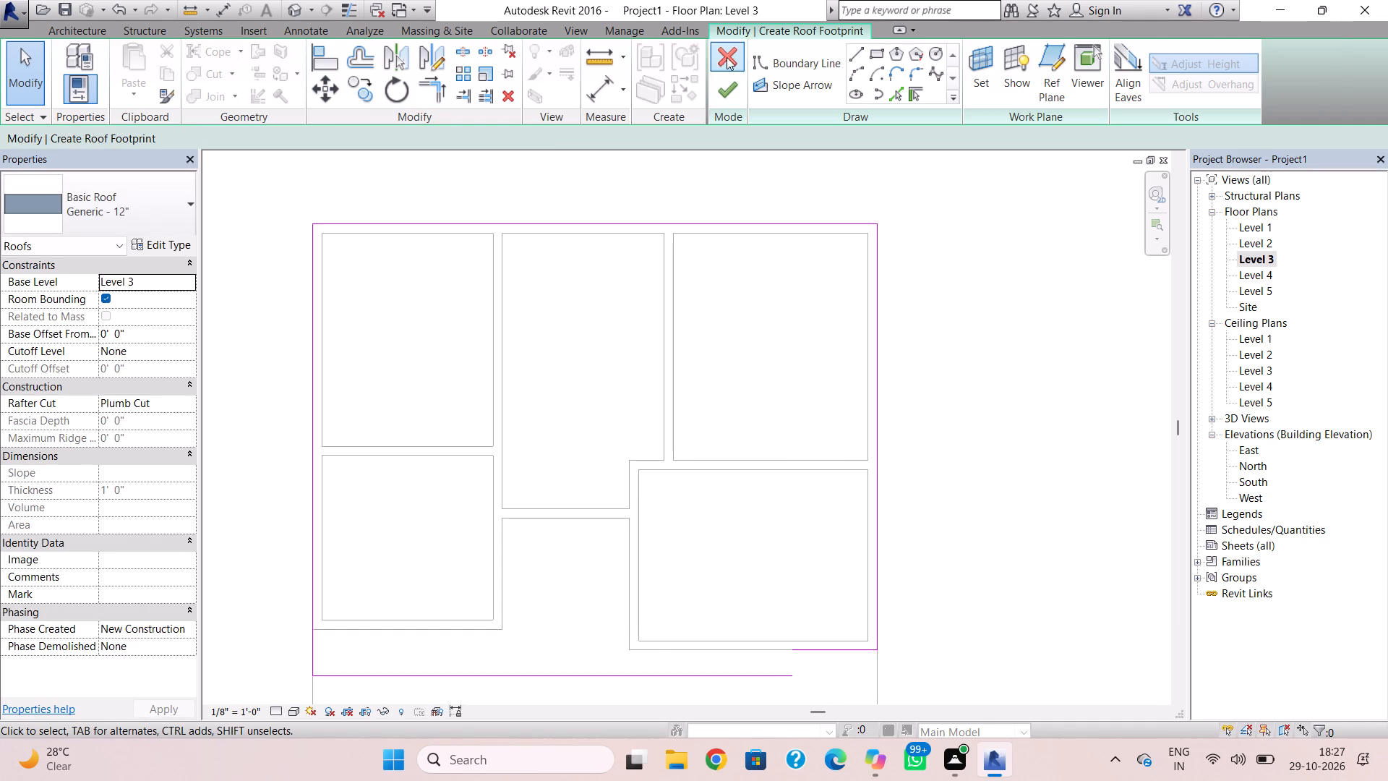
Close the southern gap in the roof boundary with a short north-south line joining the two offset south edges.
{"action": "left_click", "coordinate": [851, 50]}
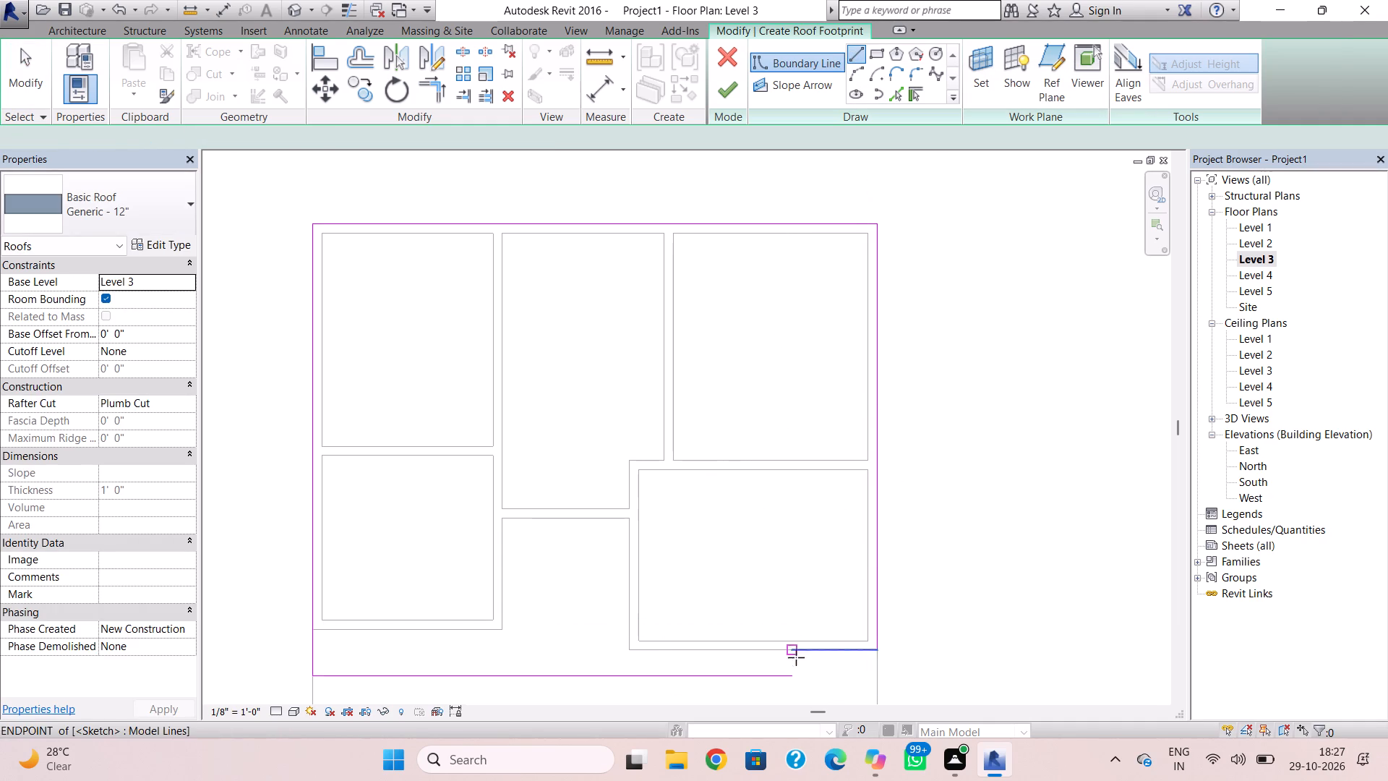
{"action": "left_click", "coordinate": [798, 668]}
{"action": "left_click", "coordinate": [793, 644]}
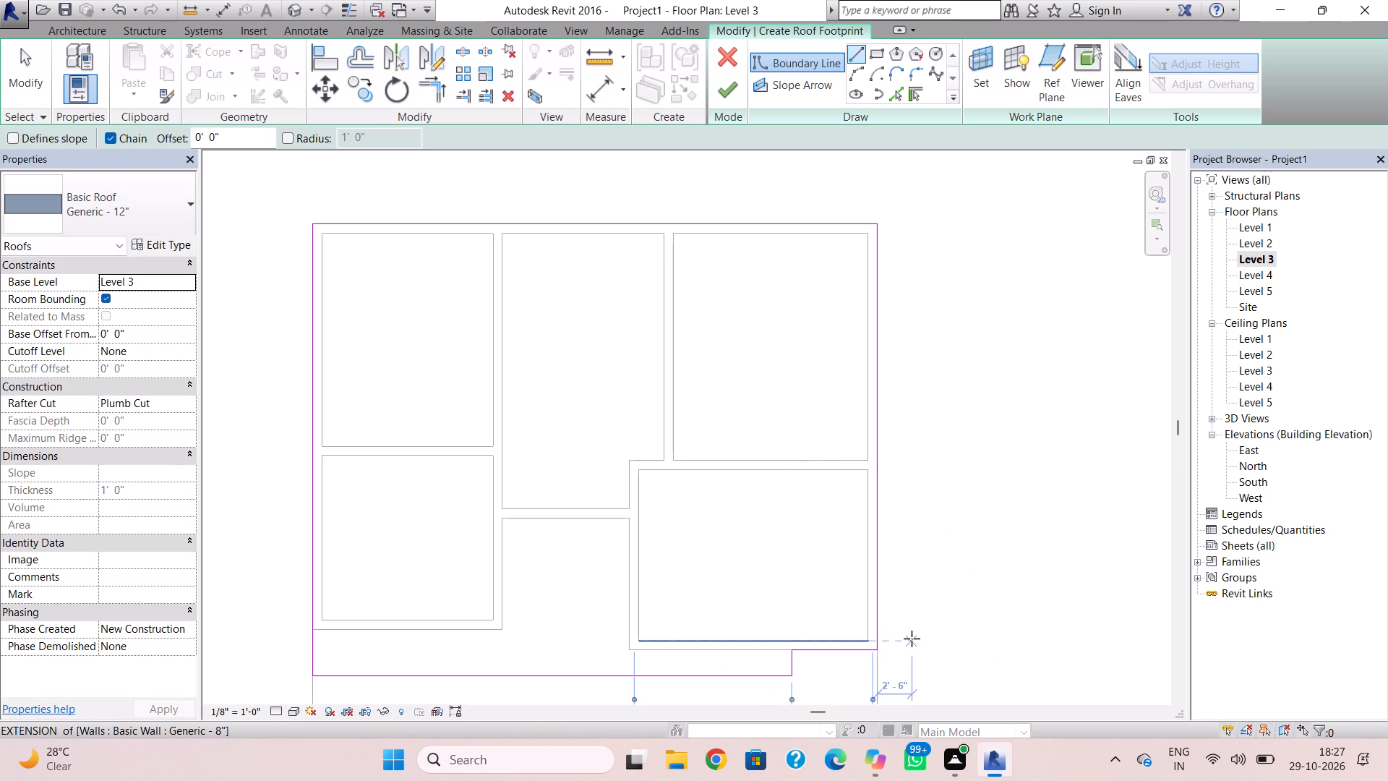
{"action": "key", "text": "Escape"}
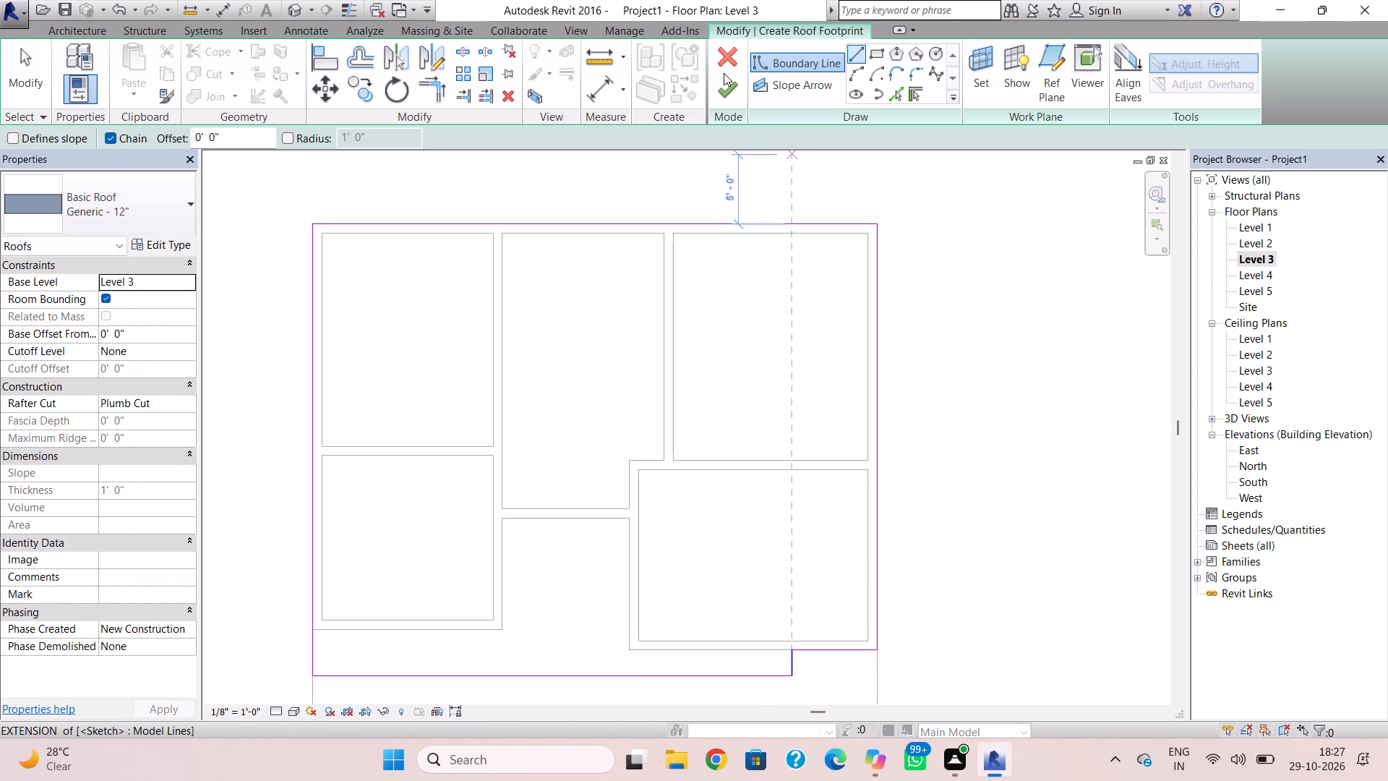
Finish the roof footprint and attach the highlighted walls to the roof.
{"action": "left_click", "coordinate": [724, 83]}
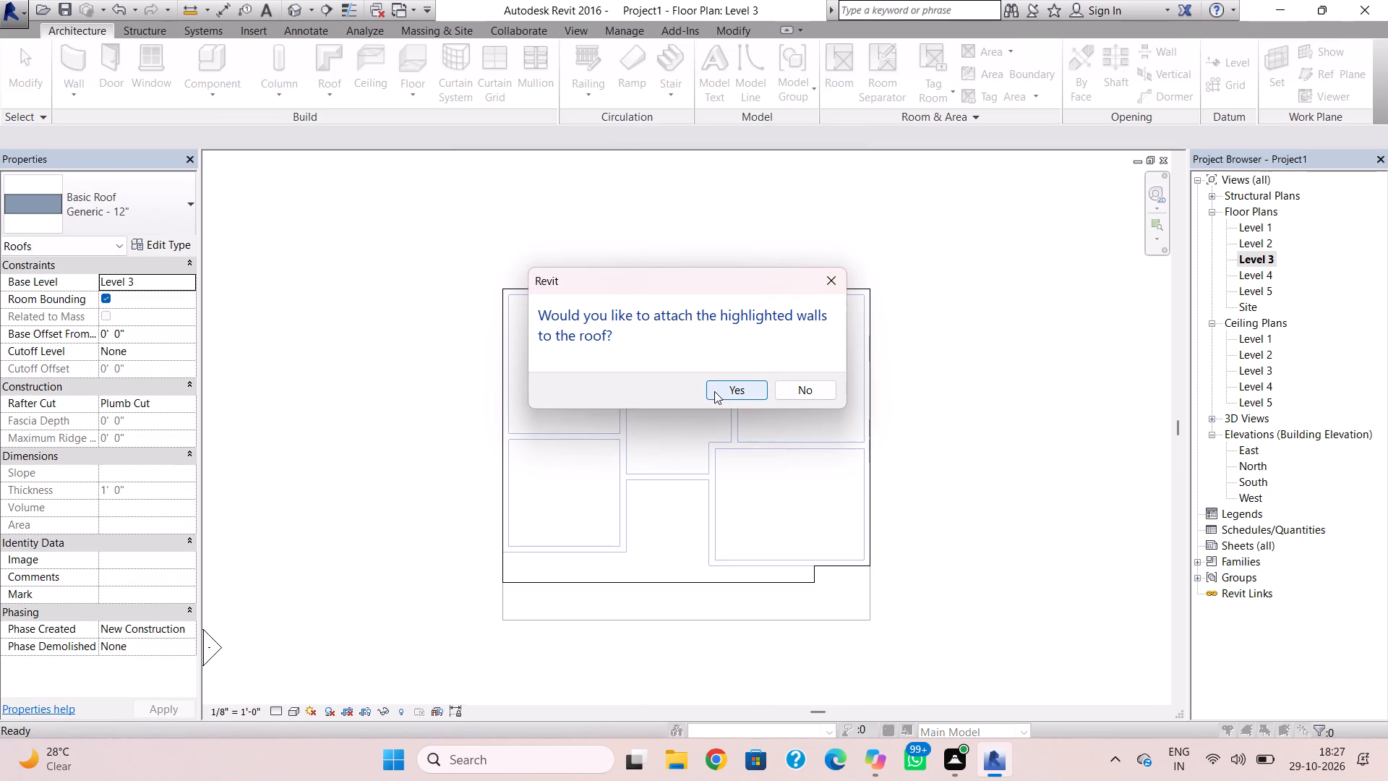
{"action": "left_click", "coordinate": [714, 391]}
Edit the roof footprint and draw a projection about 10'-4" wide and 2'-6" deep at the east end of the long south edge.
{"action": "scroll", "coordinate": [791, 411], "scroll_direction": "down", "scroll_amount": 3}
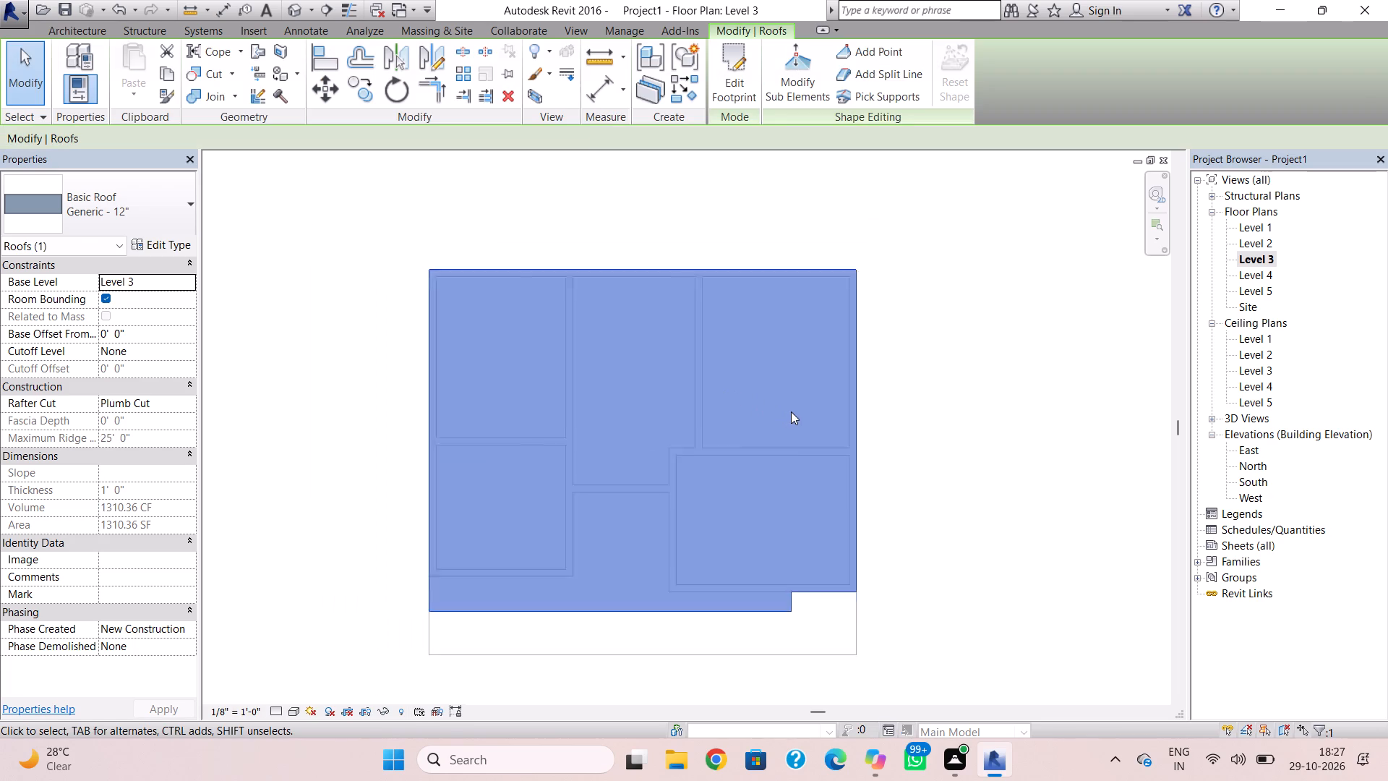
{"action": "middle_click_drag", "start_coordinate": [791, 411], "coordinate": [790, 336]}
{"action": "double_click", "coordinate": [728, 513]}
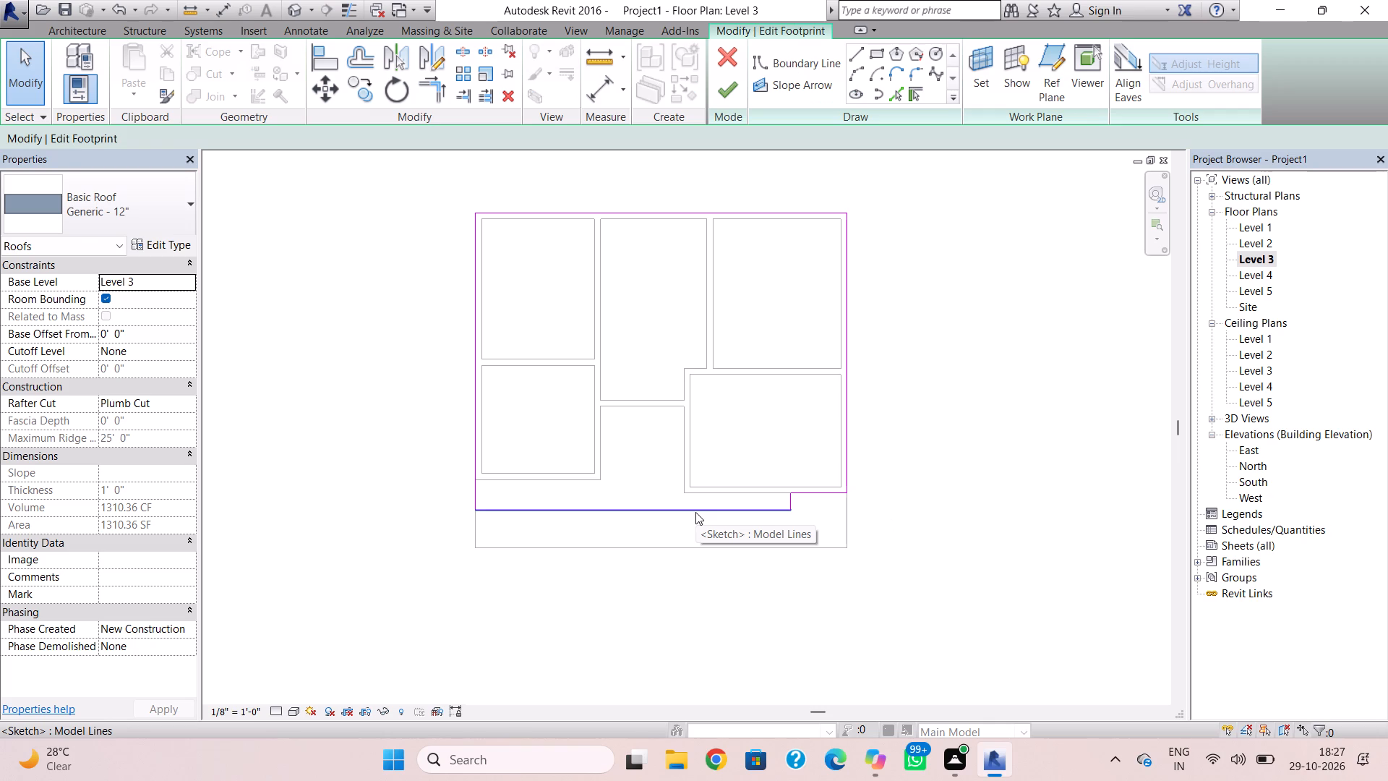
{"action": "double_click", "coordinate": [695, 512]}
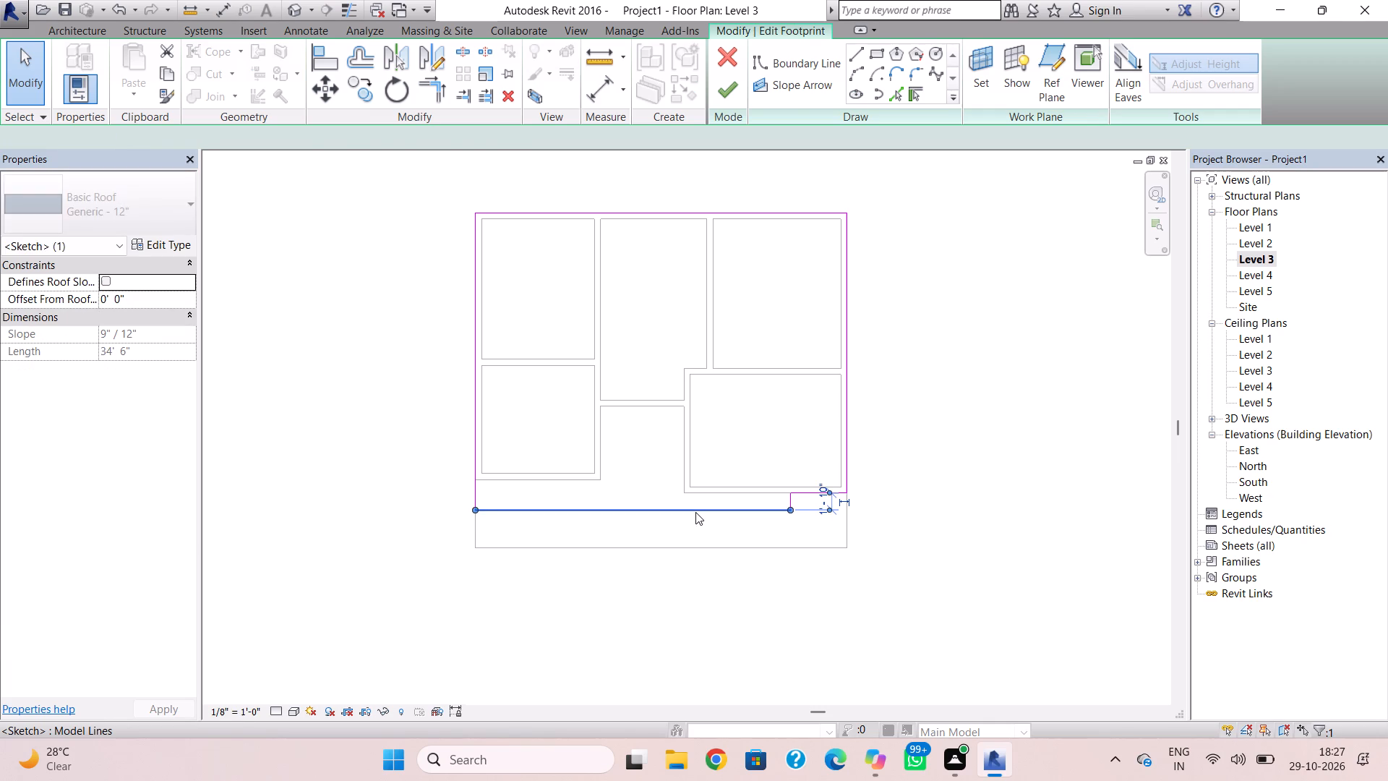
{"action": "left_click", "coordinate": [860, 46]}
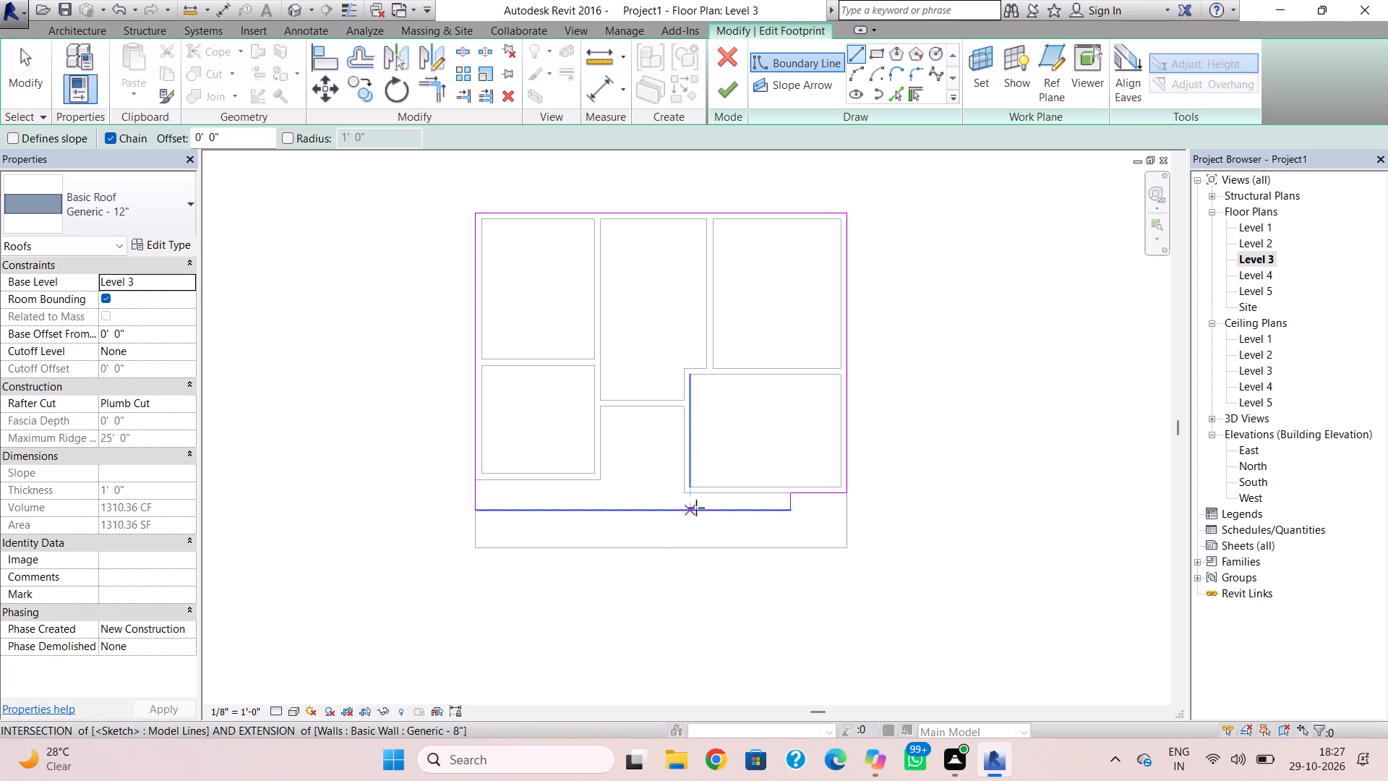
{"action": "scroll", "coordinate": [701, 508], "scroll_direction": "up", "scroll_amount": 2}
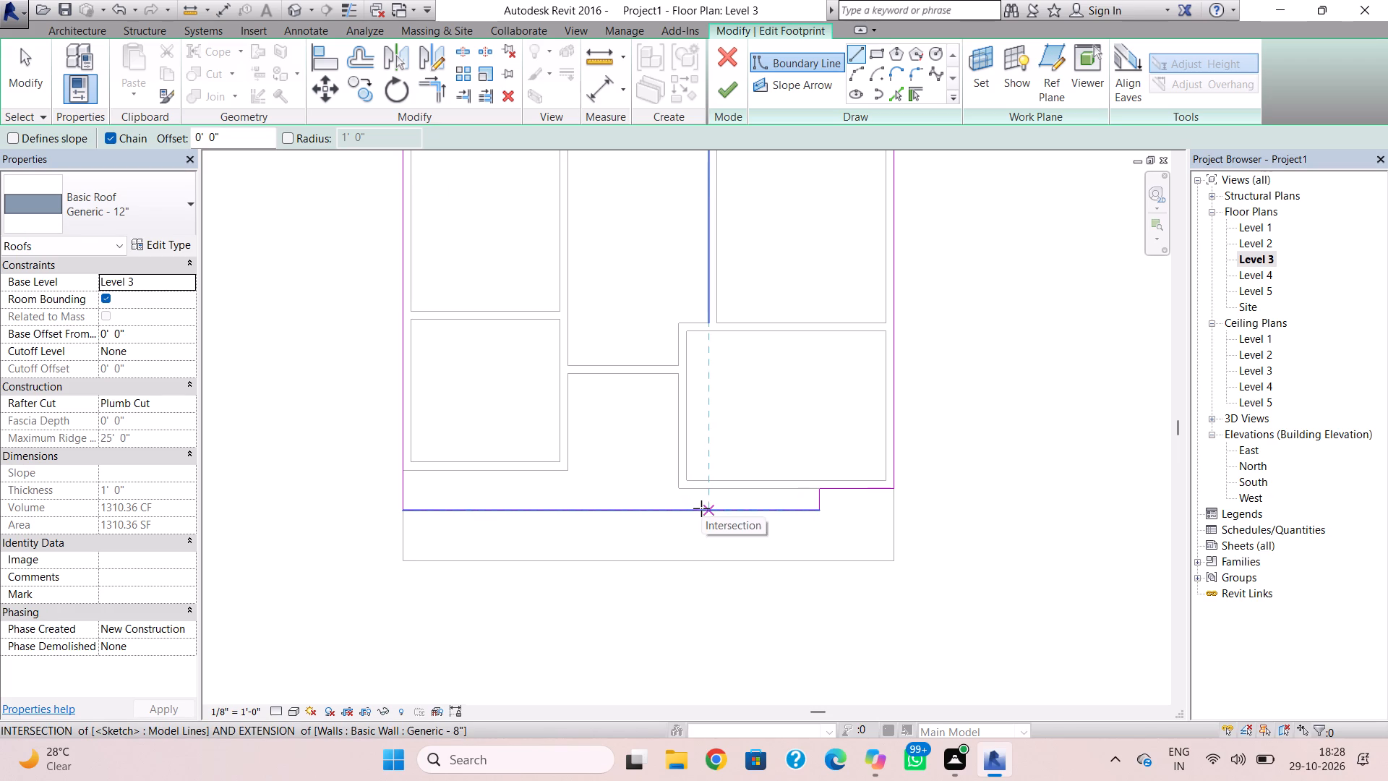
{"action": "scroll", "coordinate": [701, 510], "scroll_direction": "up", "scroll_amount": 4}
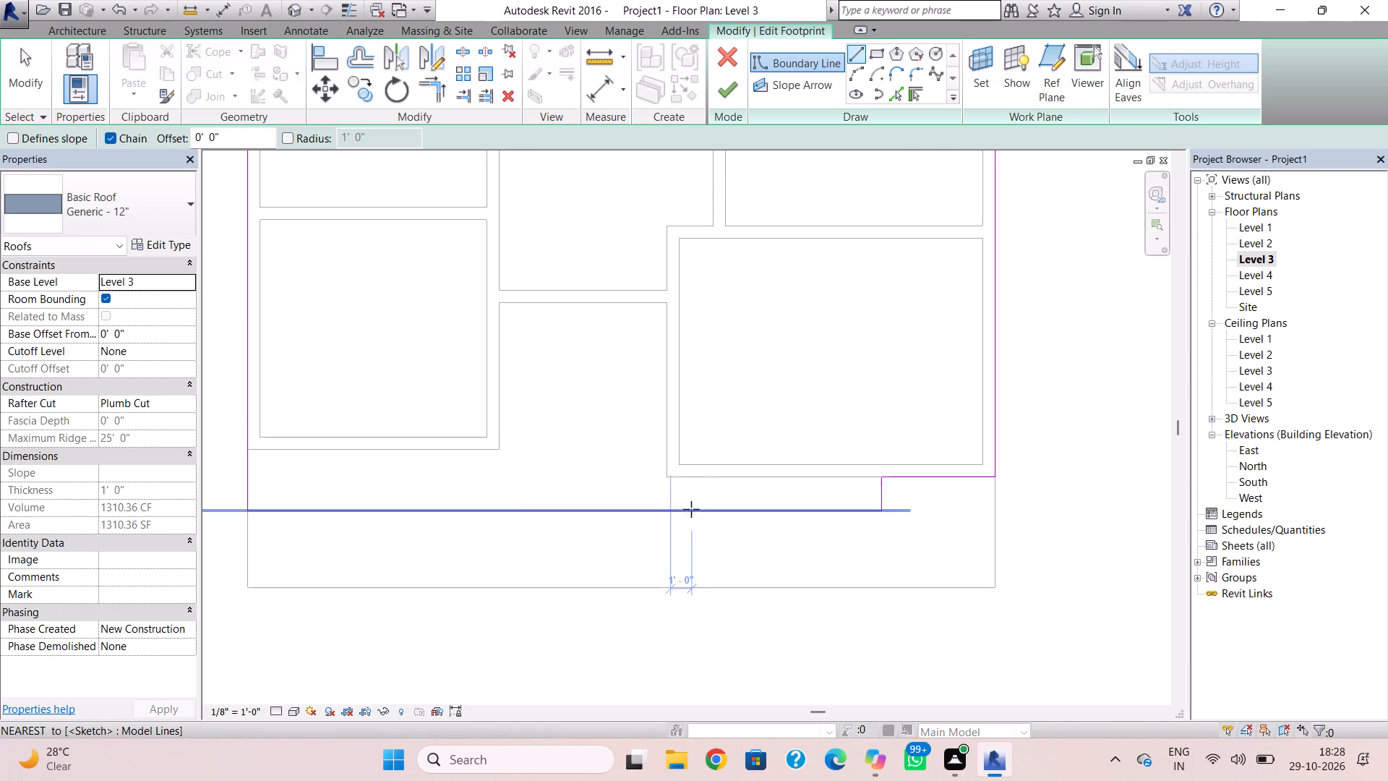
{"action": "left_click", "coordinate": [687, 508]}
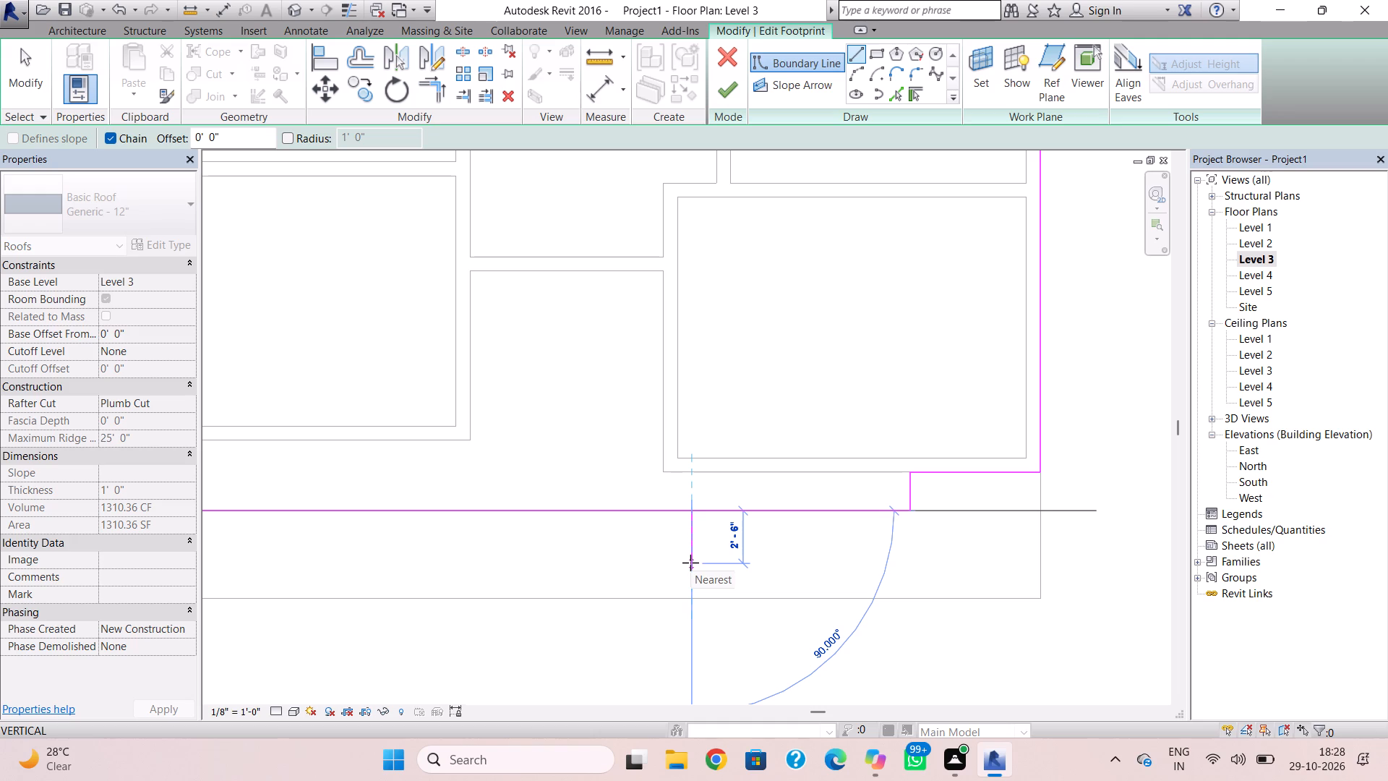
{"action": "left_click", "coordinate": [692, 562]}
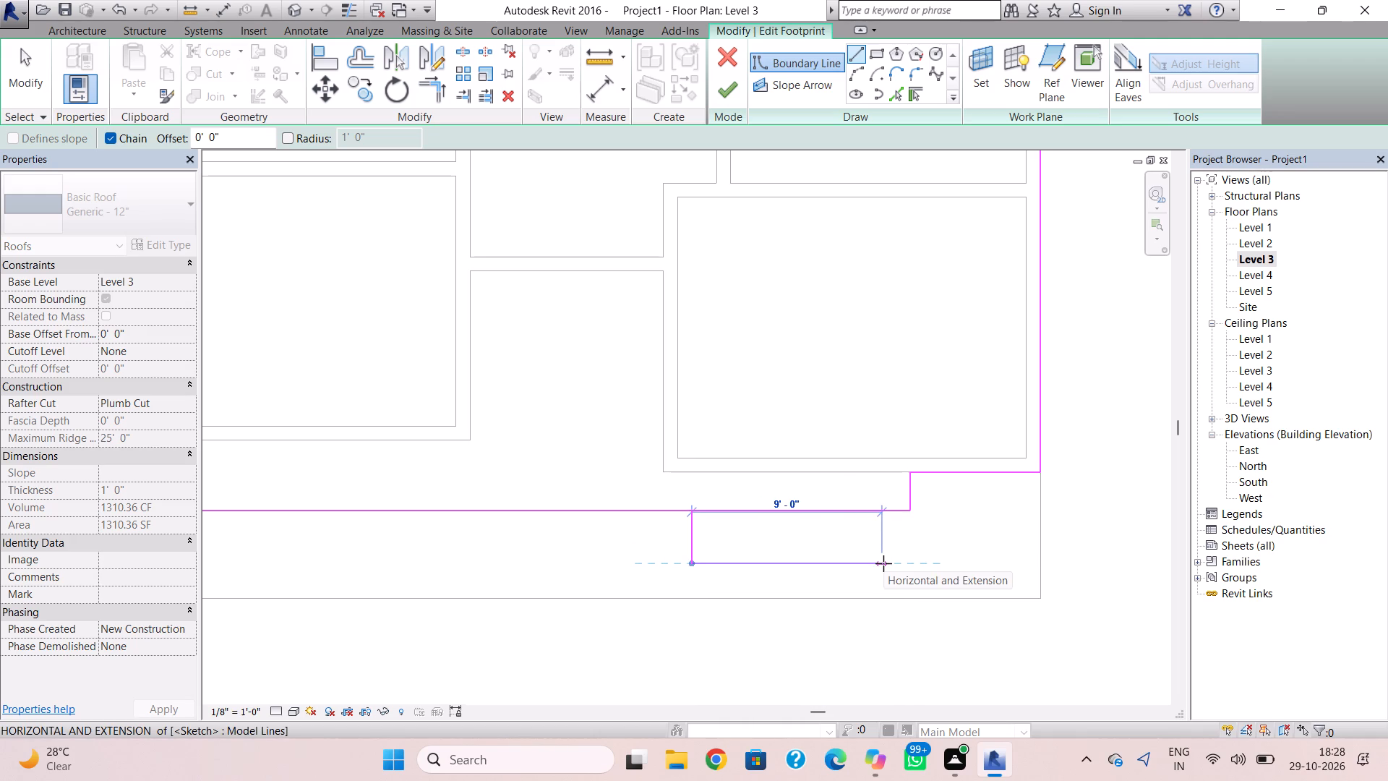
{"action": "left_click", "coordinate": [911, 559]}
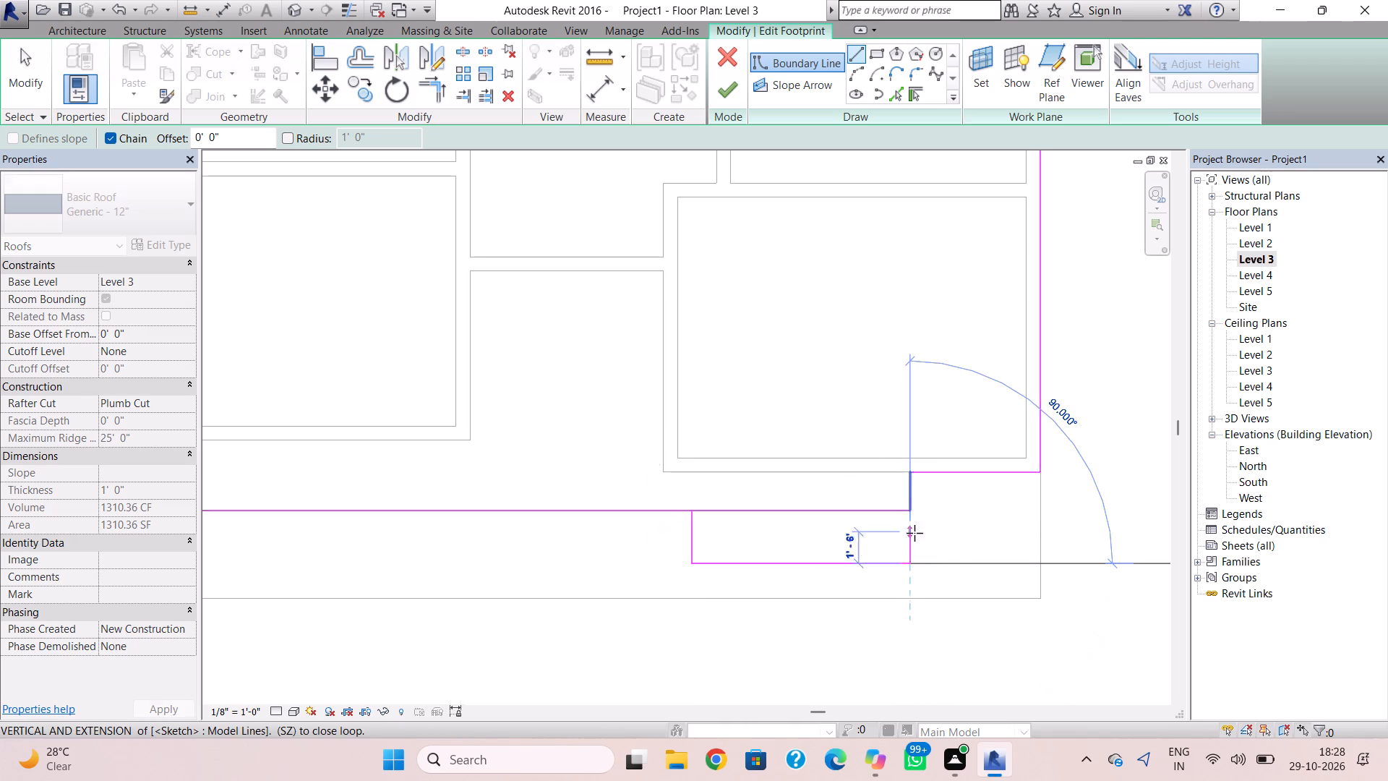
{"action": "left_click", "coordinate": [914, 513]}
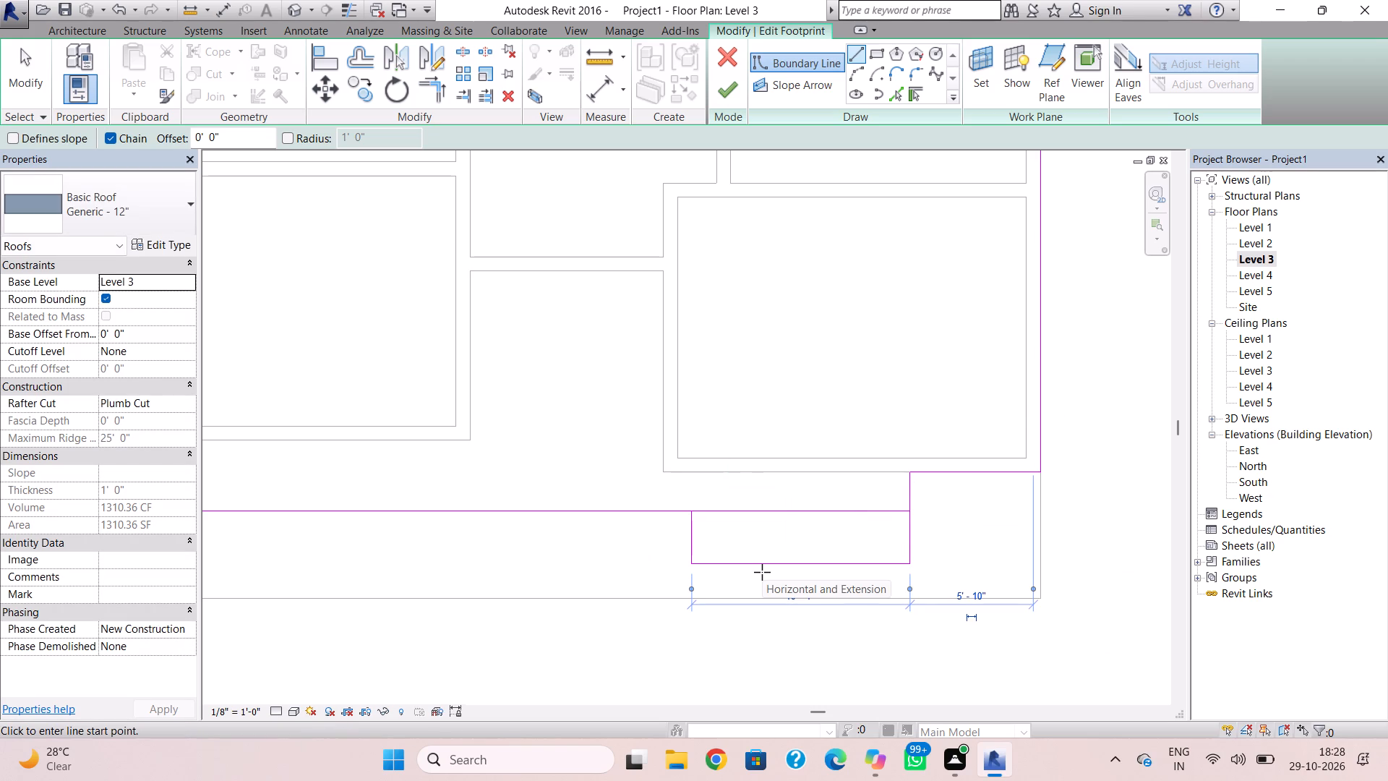
{"action": "key", "text": "Escape"}
{"action": "key", "text": "Escape"}
Shorten the long south boundary line to about 24'-2" so it ends at the projection's west side.
{"action": "left_click", "coordinate": [818, 514]}
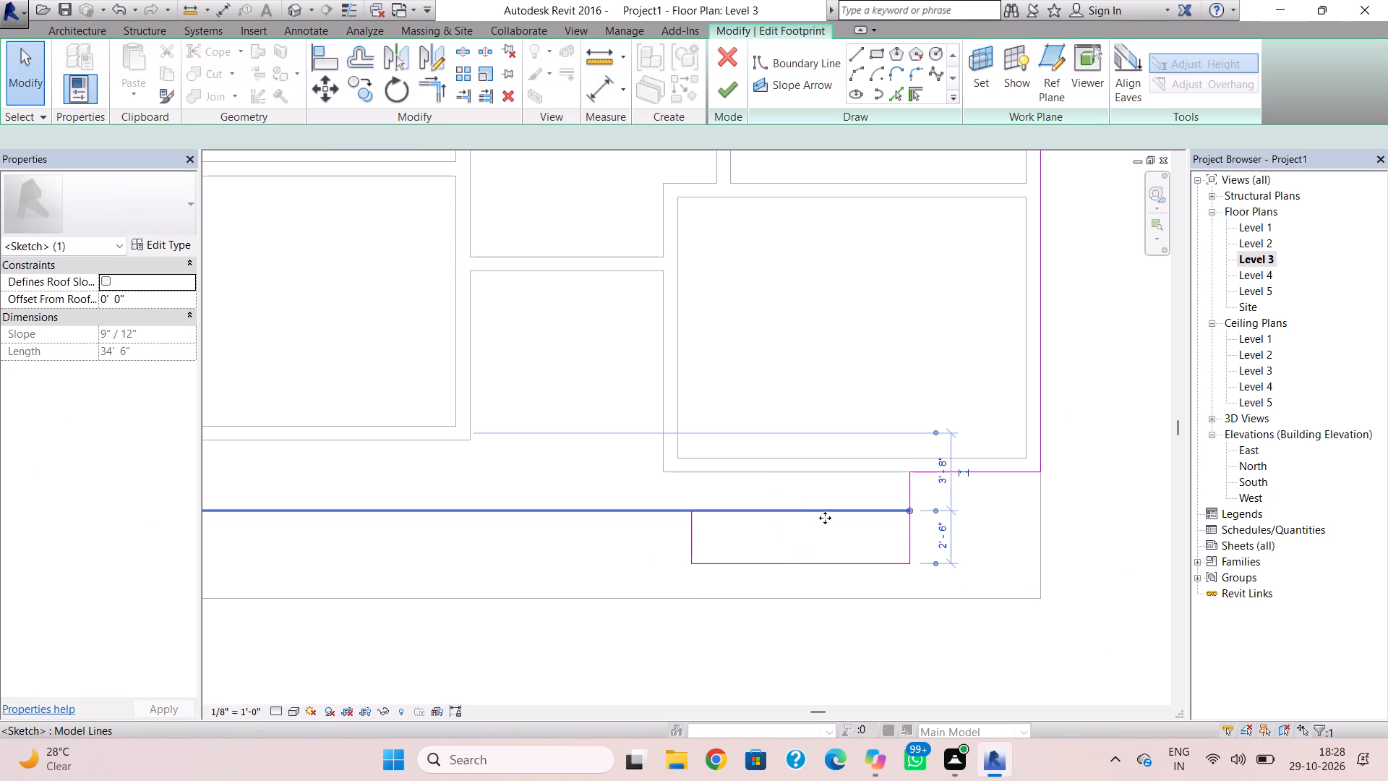
{"action": "left_click_drag", "start_coordinate": [911, 515], "coordinate": [716, 500]}
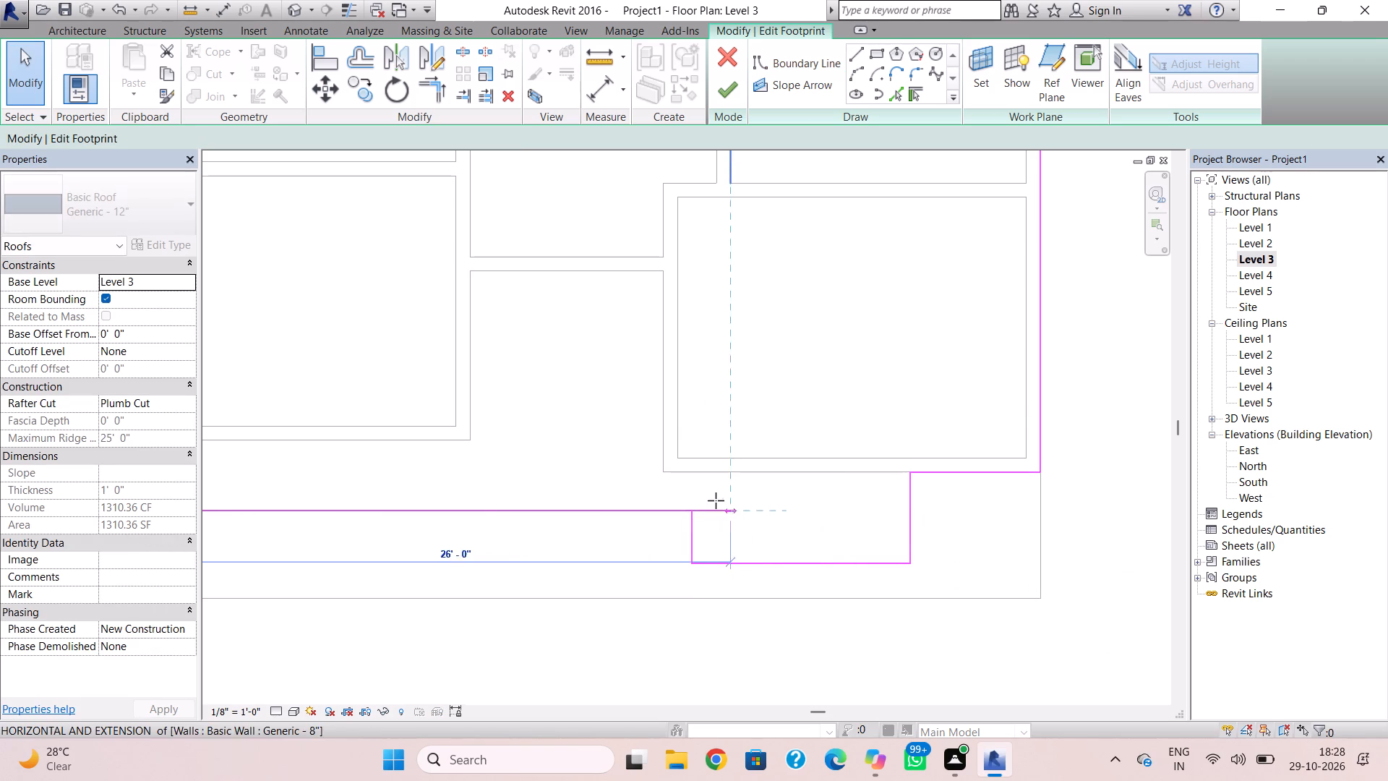
{"action": "left_click_drag", "start_coordinate": [716, 500], "coordinate": [690, 501]}
{"action": "left_click", "coordinate": [743, 508]}
{"action": "key", "text": "Escape"}
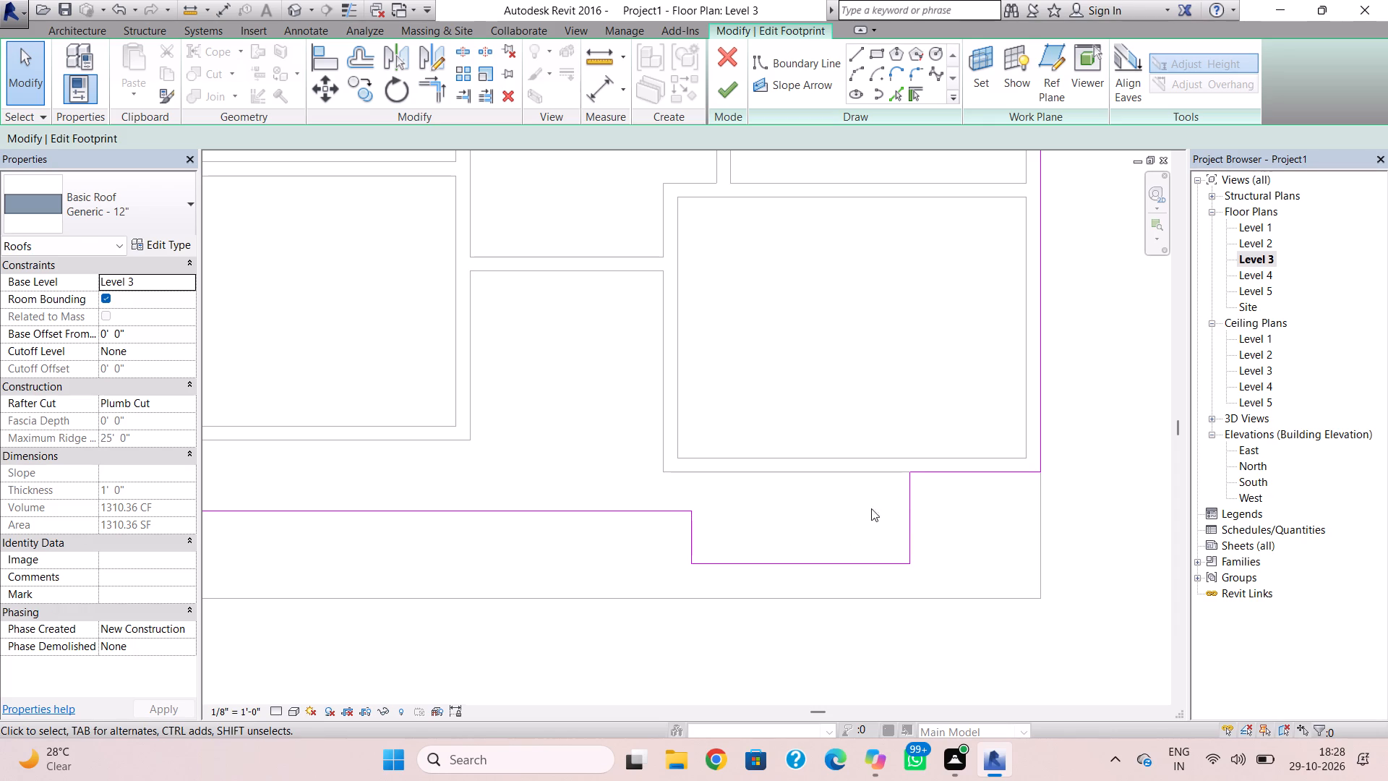
Nudge the long south boundary line and the projection's south line slightly south.
{"action": "left_click", "coordinate": [670, 517]}
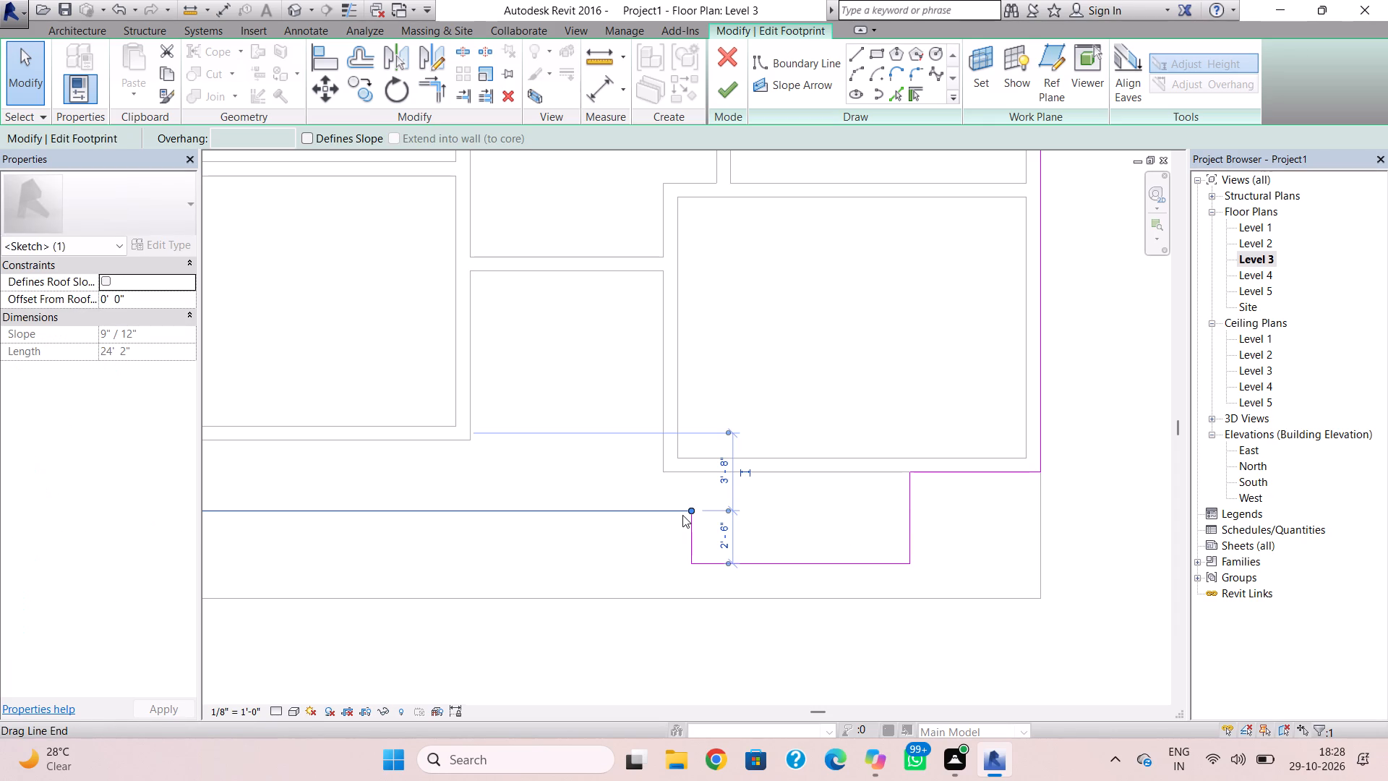
{"action": "key", "text": "Down"}
{"action": "left_click", "coordinate": [771, 526]}
{"action": "left_click", "coordinate": [776, 560]}
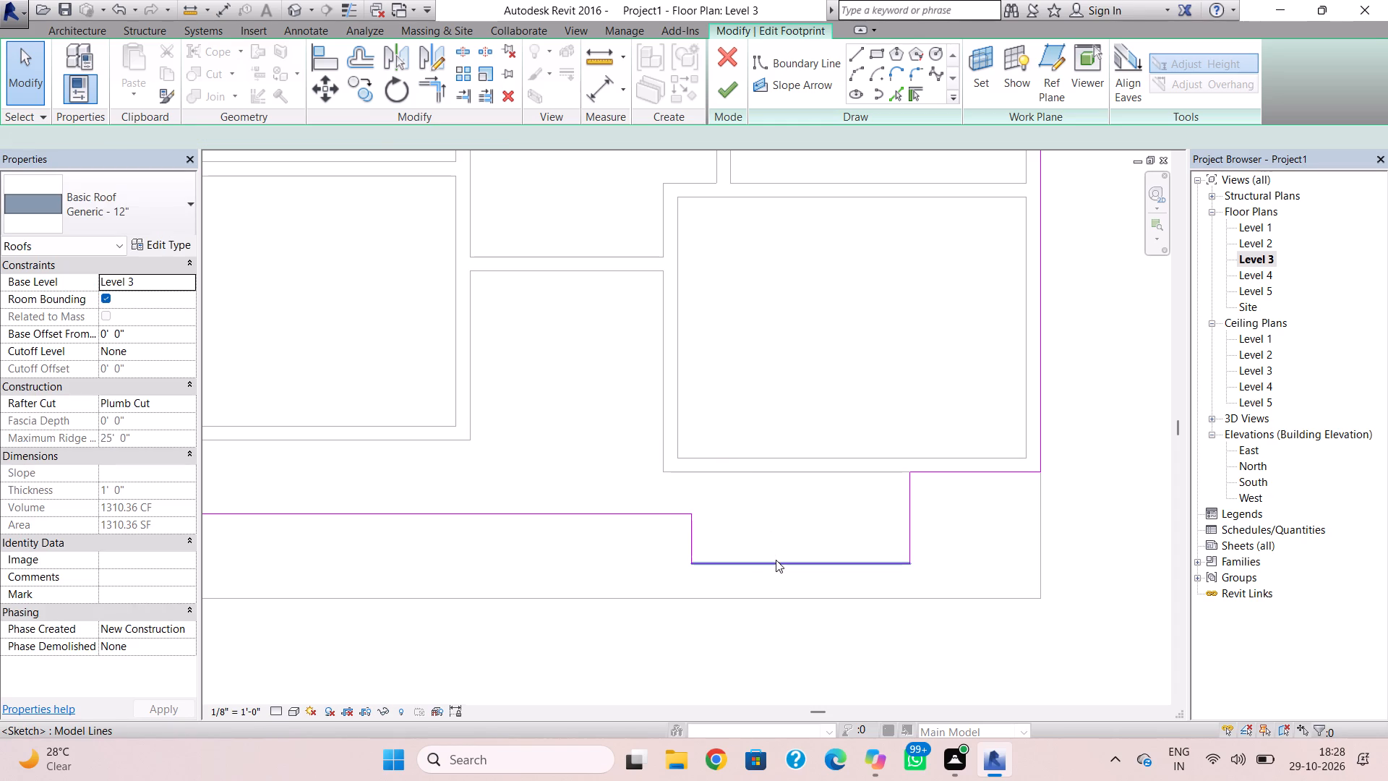
{"action": "key", "text": "Down"}
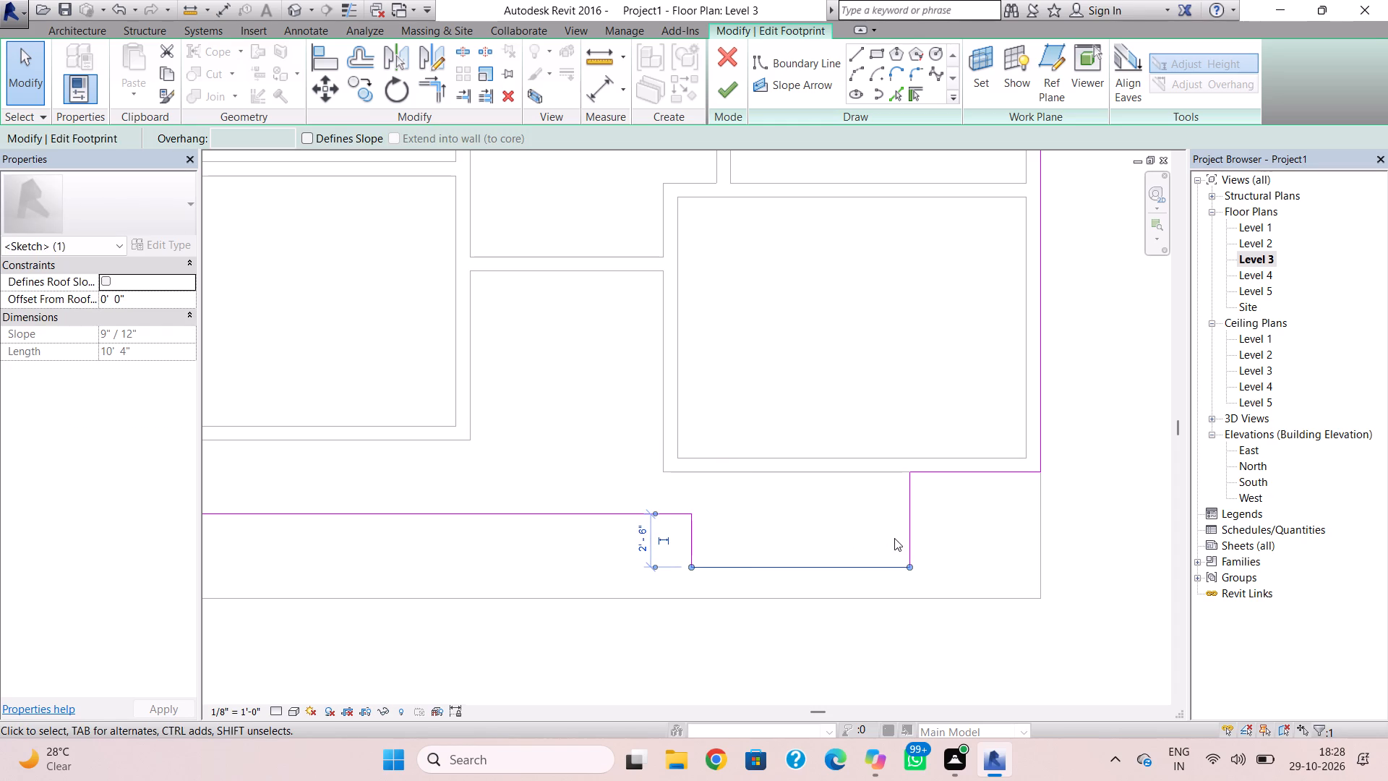
Delete the short north-south boundary line directly above the projection's east side.
{"action": "left_click", "coordinate": [915, 500]}
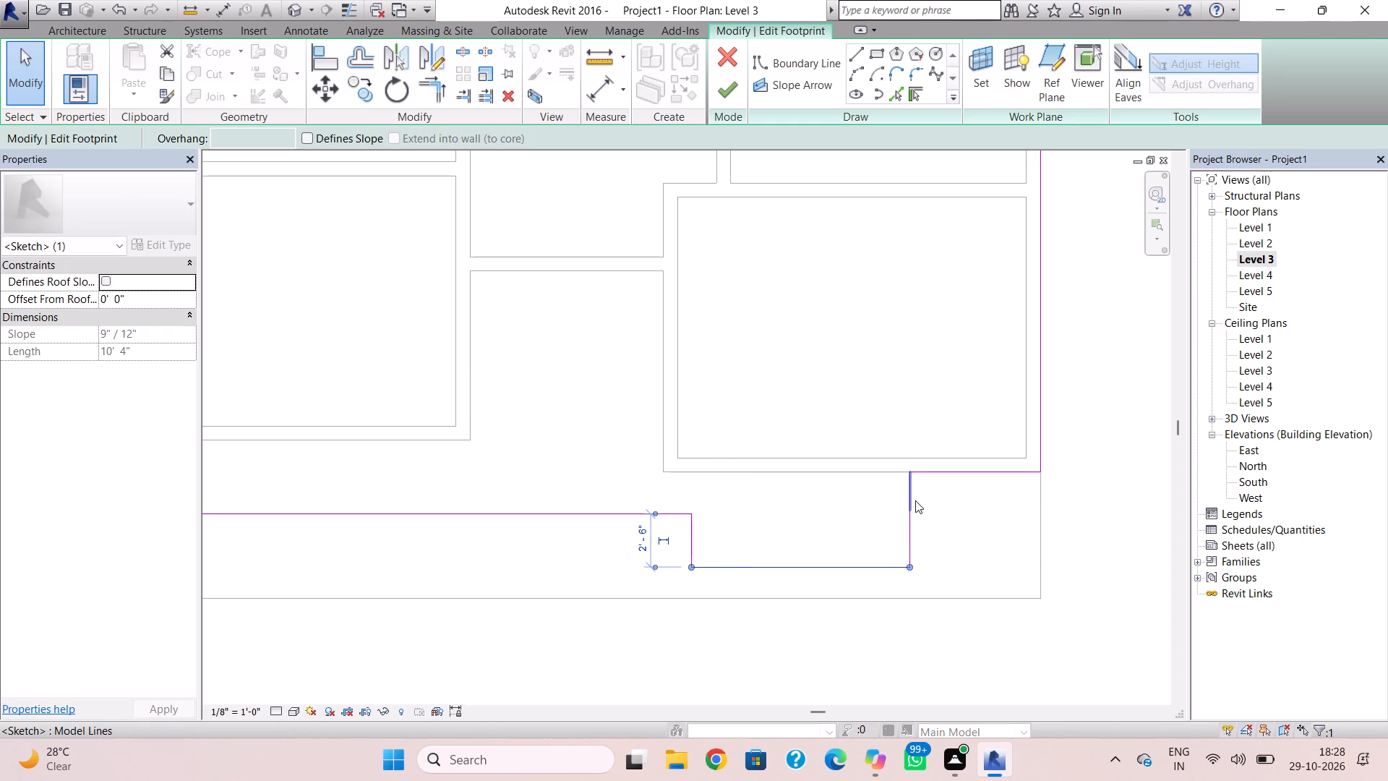
{"action": "key", "text": "Delete"}
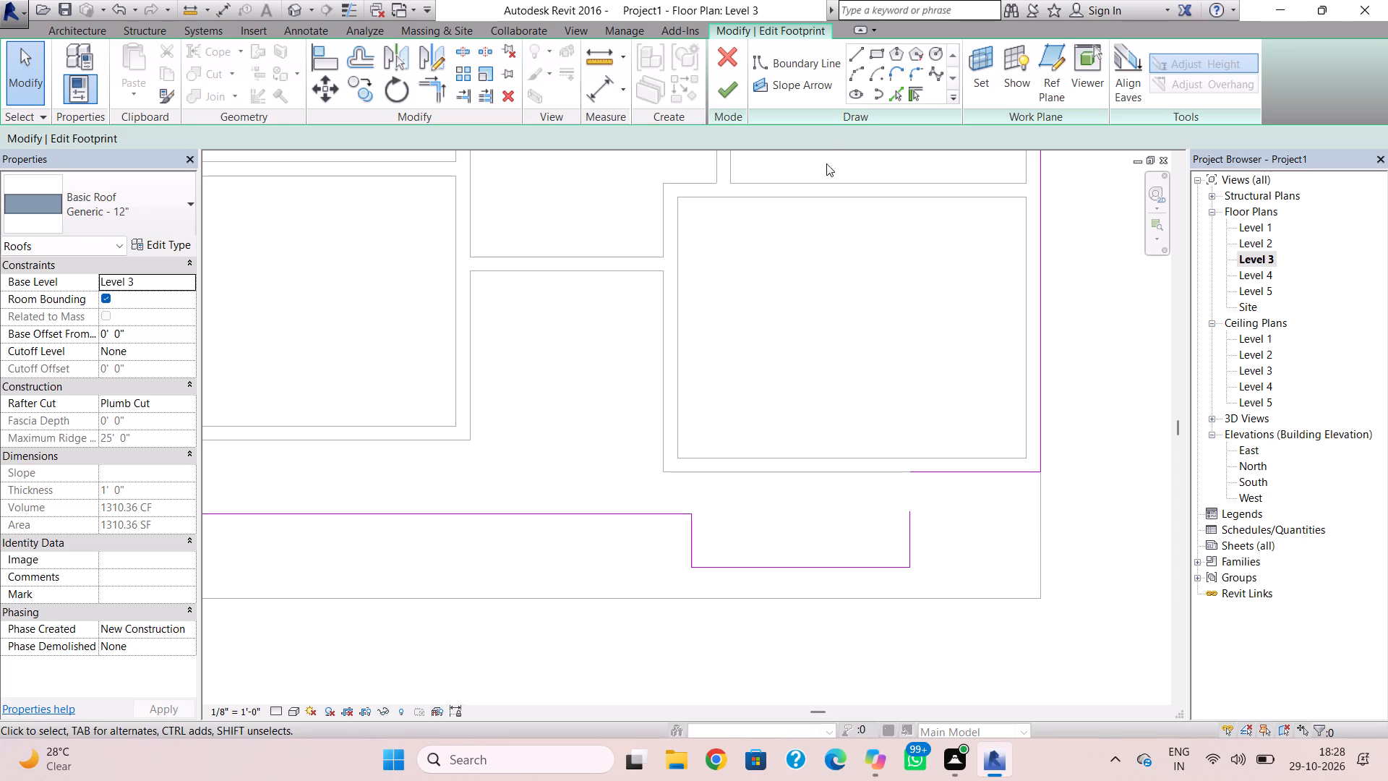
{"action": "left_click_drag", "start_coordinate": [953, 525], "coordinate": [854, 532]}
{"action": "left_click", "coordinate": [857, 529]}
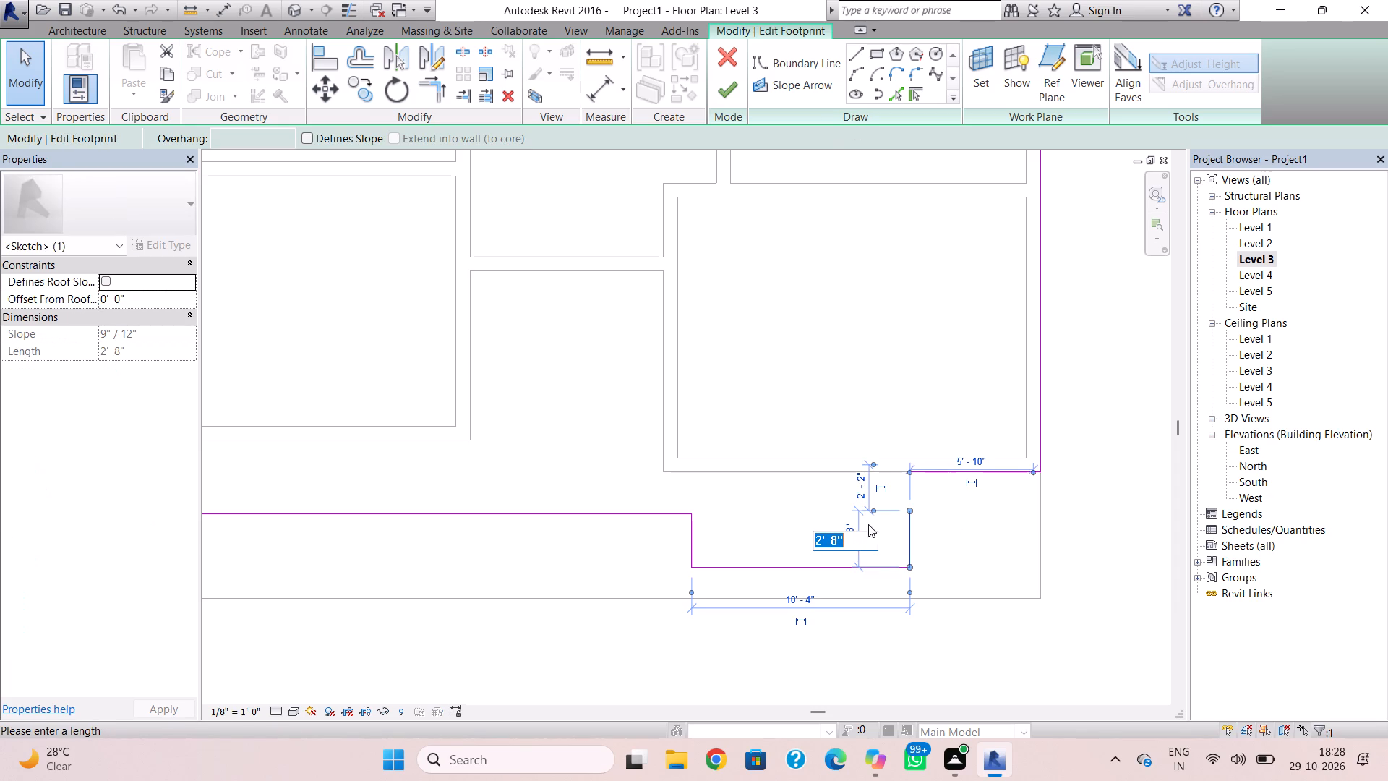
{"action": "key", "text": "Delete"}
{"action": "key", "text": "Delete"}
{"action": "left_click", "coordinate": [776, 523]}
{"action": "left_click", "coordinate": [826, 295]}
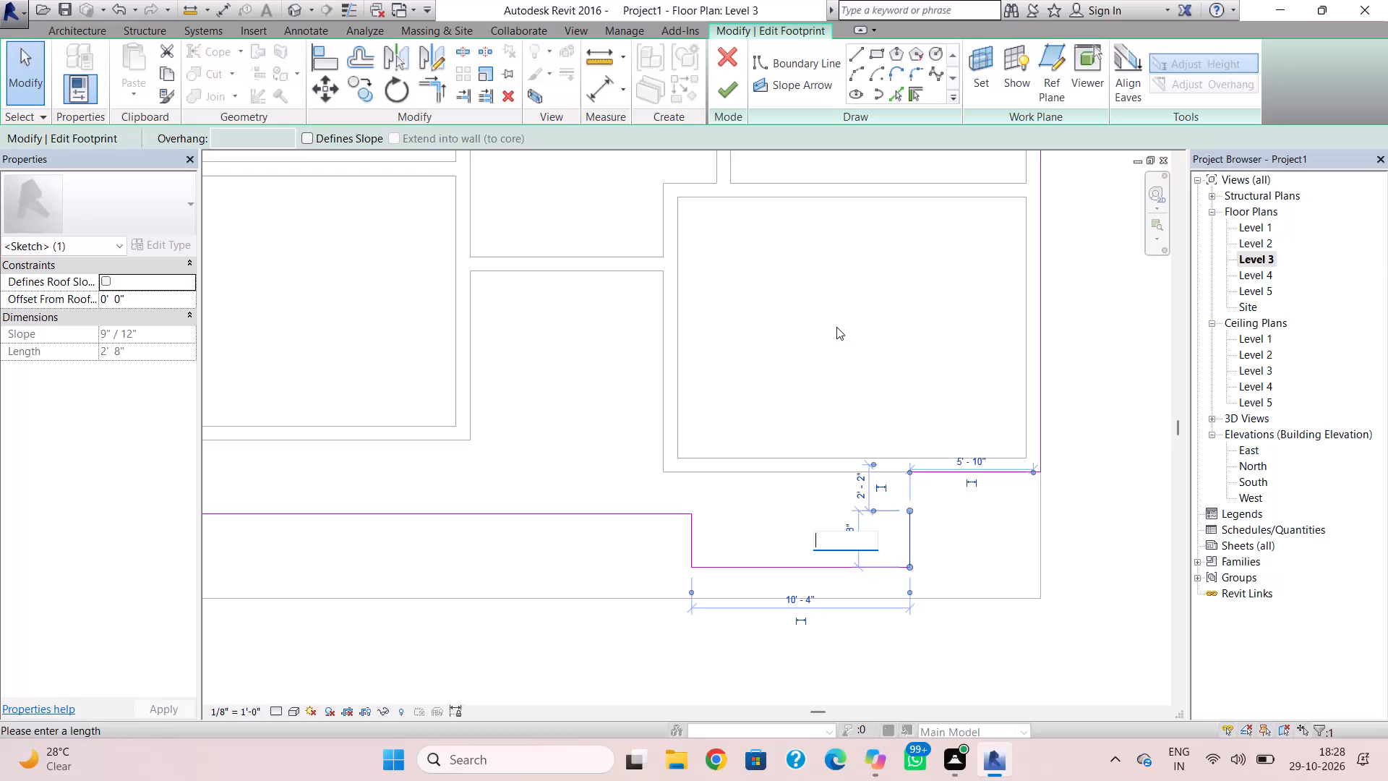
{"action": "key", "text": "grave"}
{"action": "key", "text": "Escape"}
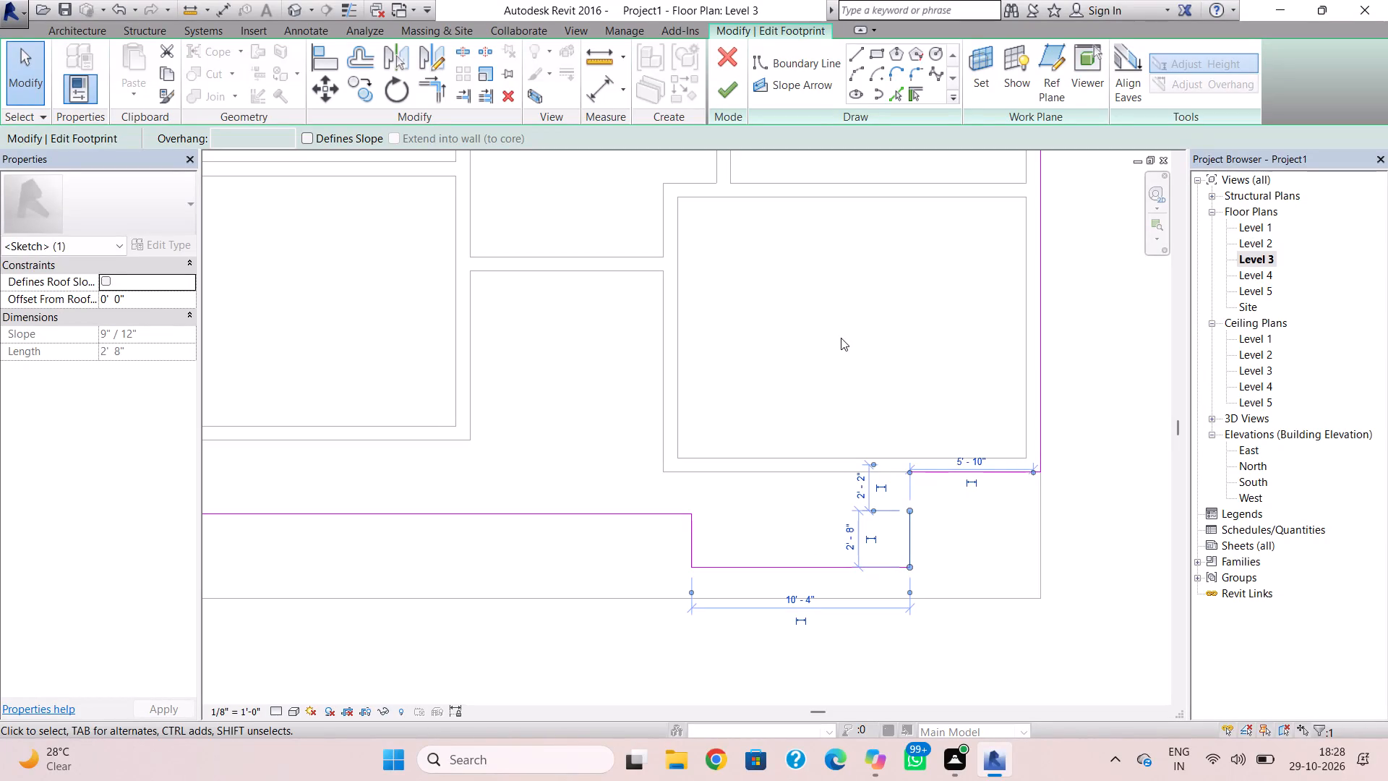
Delete the remaining north-south boundary line on the projection's east side.
{"action": "left_click", "coordinate": [986, 515]}
{"action": "left_click_drag", "start_coordinate": [945, 529], "coordinate": [886, 534]}
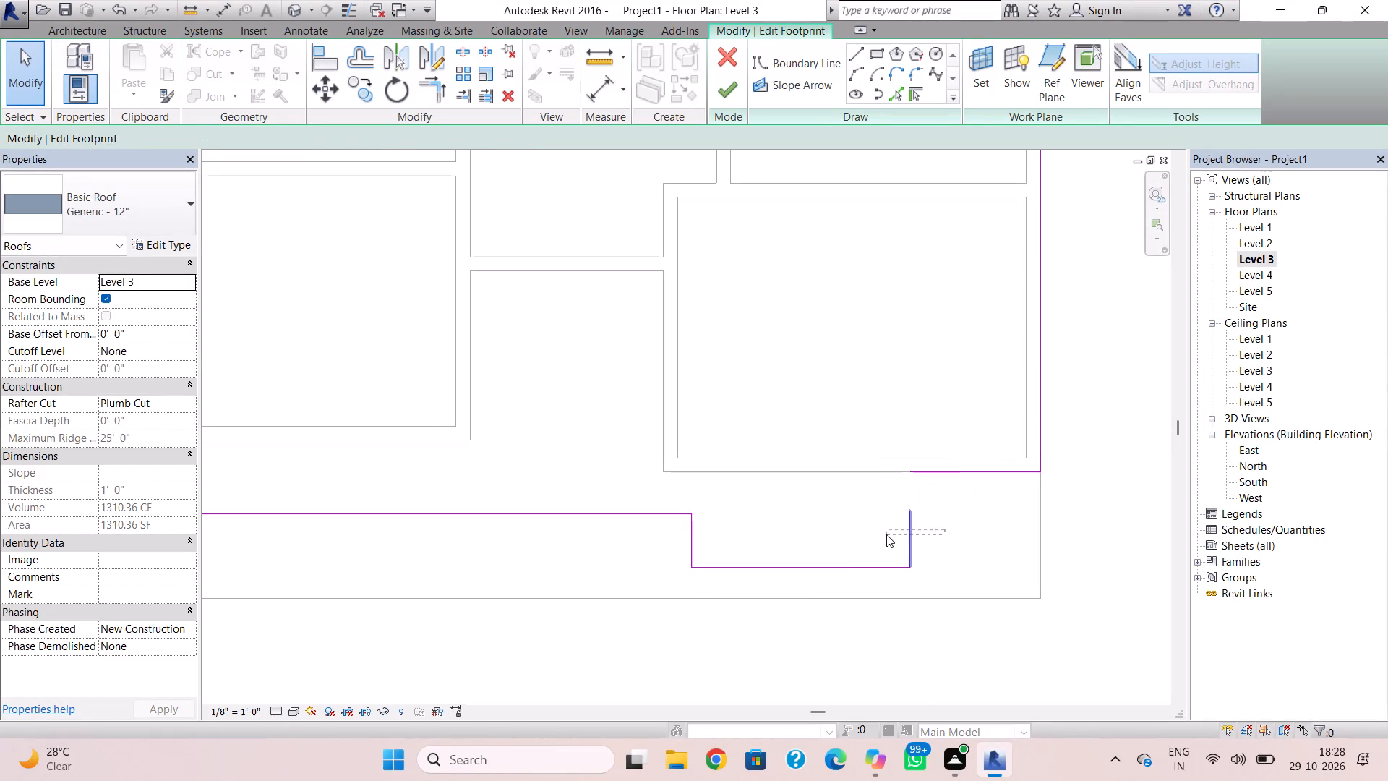
{"action": "key", "text": "Delete"}
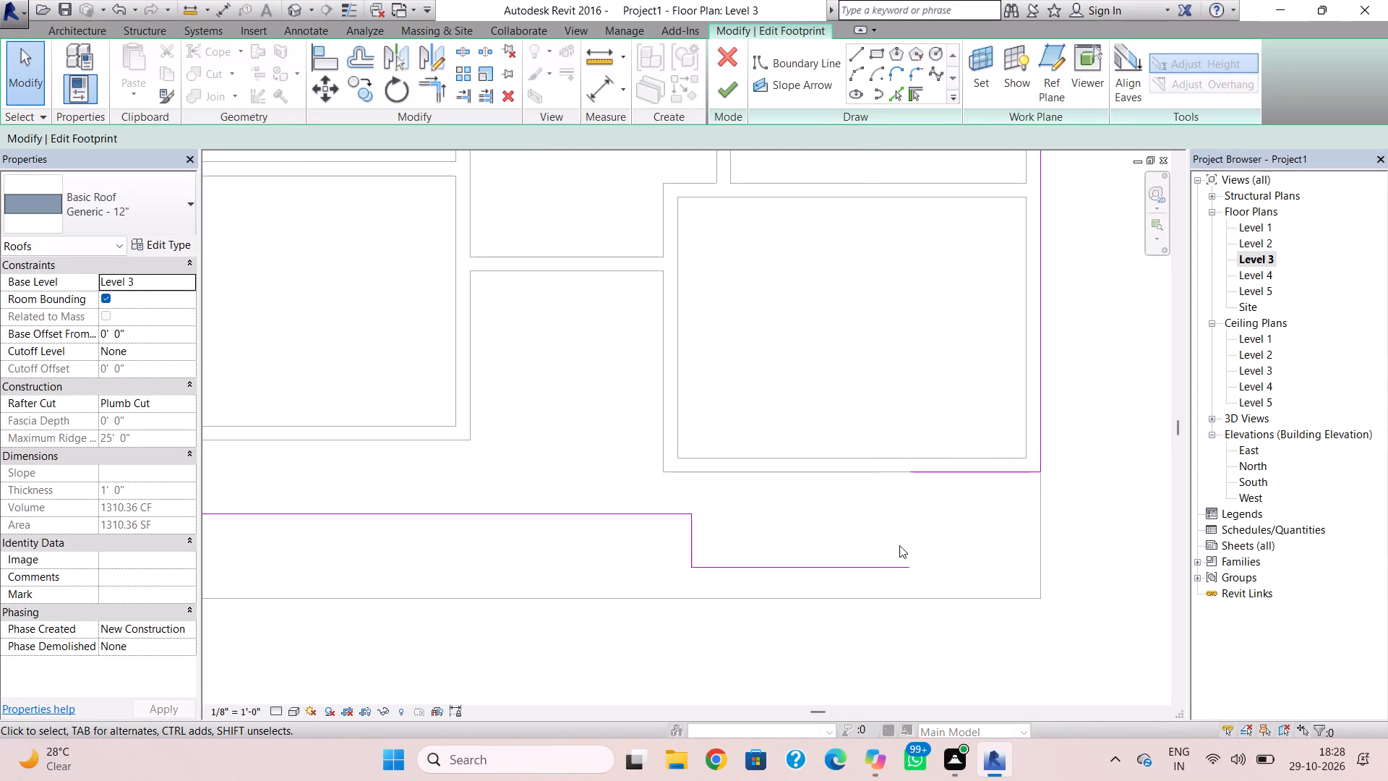
Redraw the projection's east side as one 4'-6" boundary line up to the southeast room's south edge and finish the roof footprint.
{"action": "left_click", "coordinate": [856, 61]}
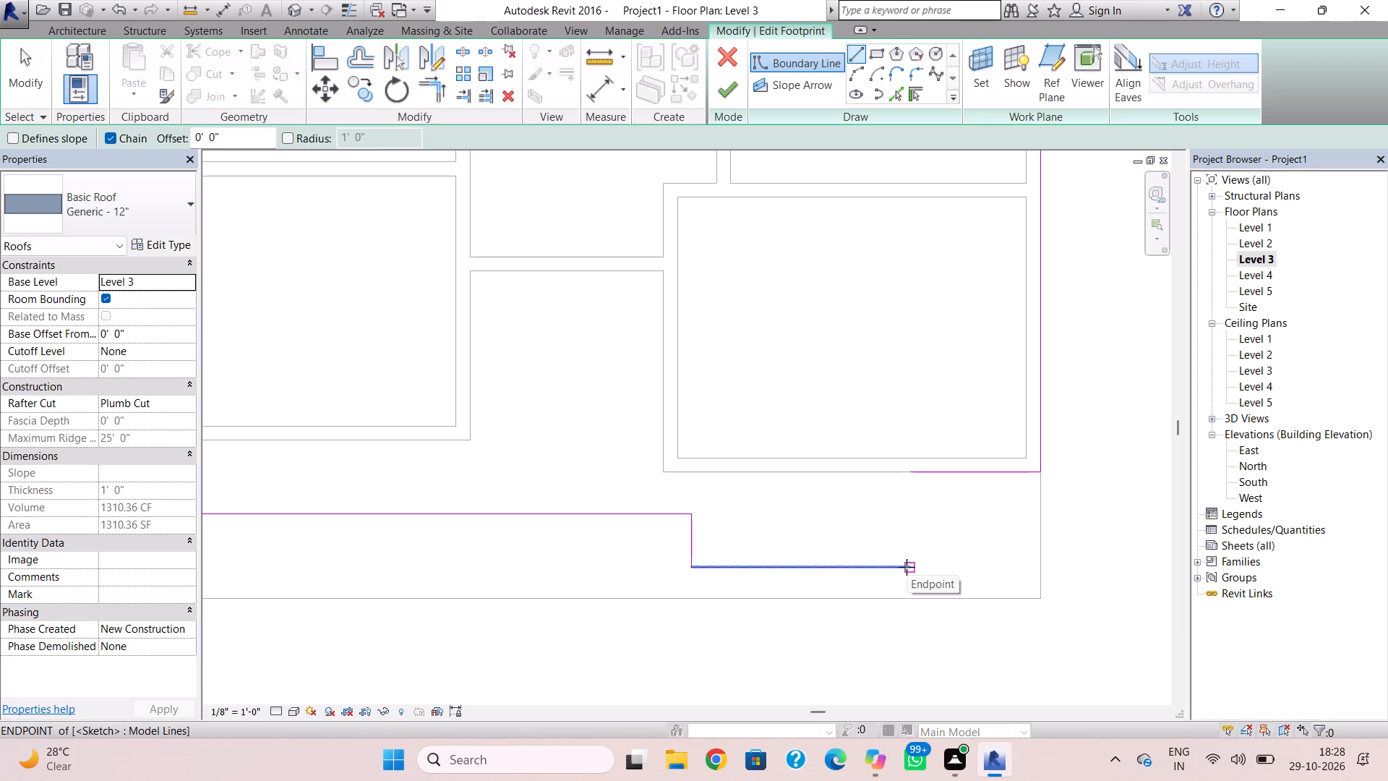
{"action": "left_click", "coordinate": [907, 567]}
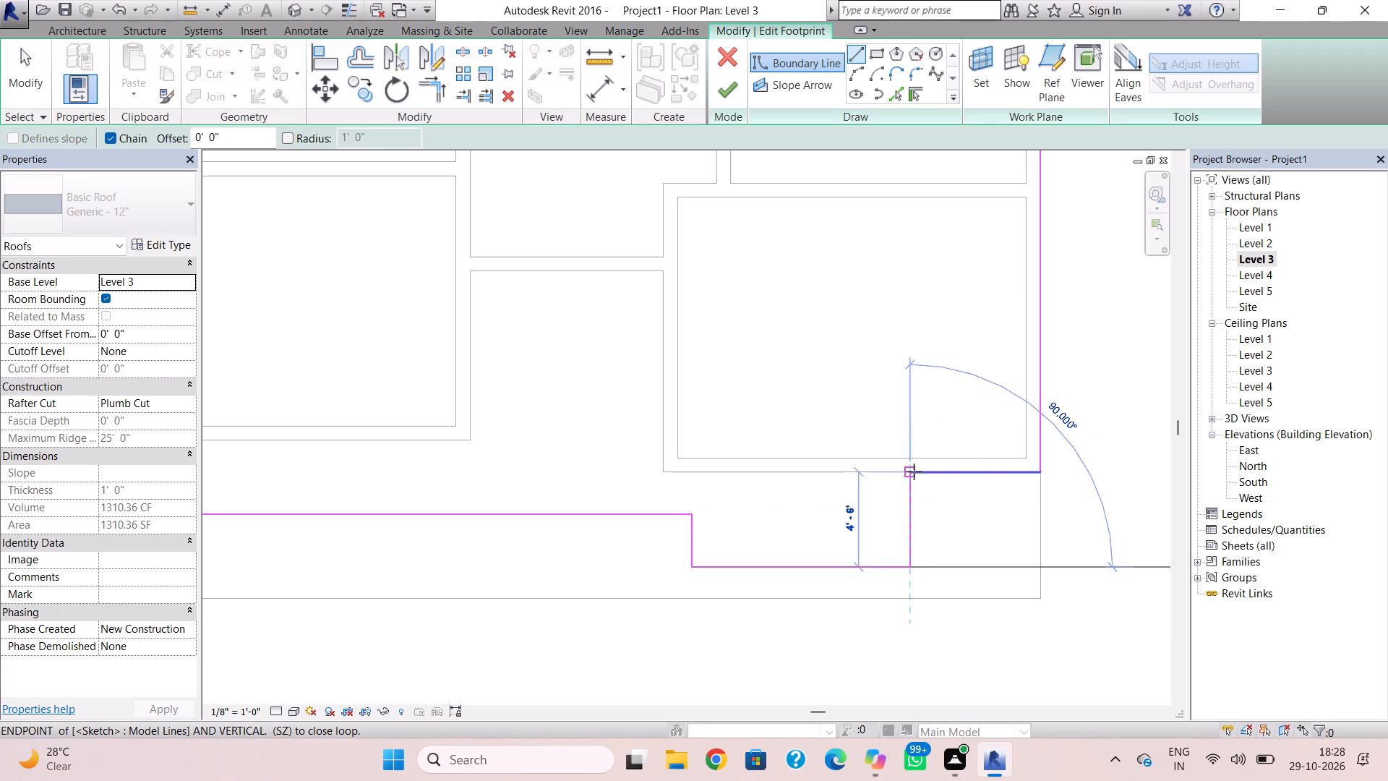
{"action": "left_click", "coordinate": [914, 471]}
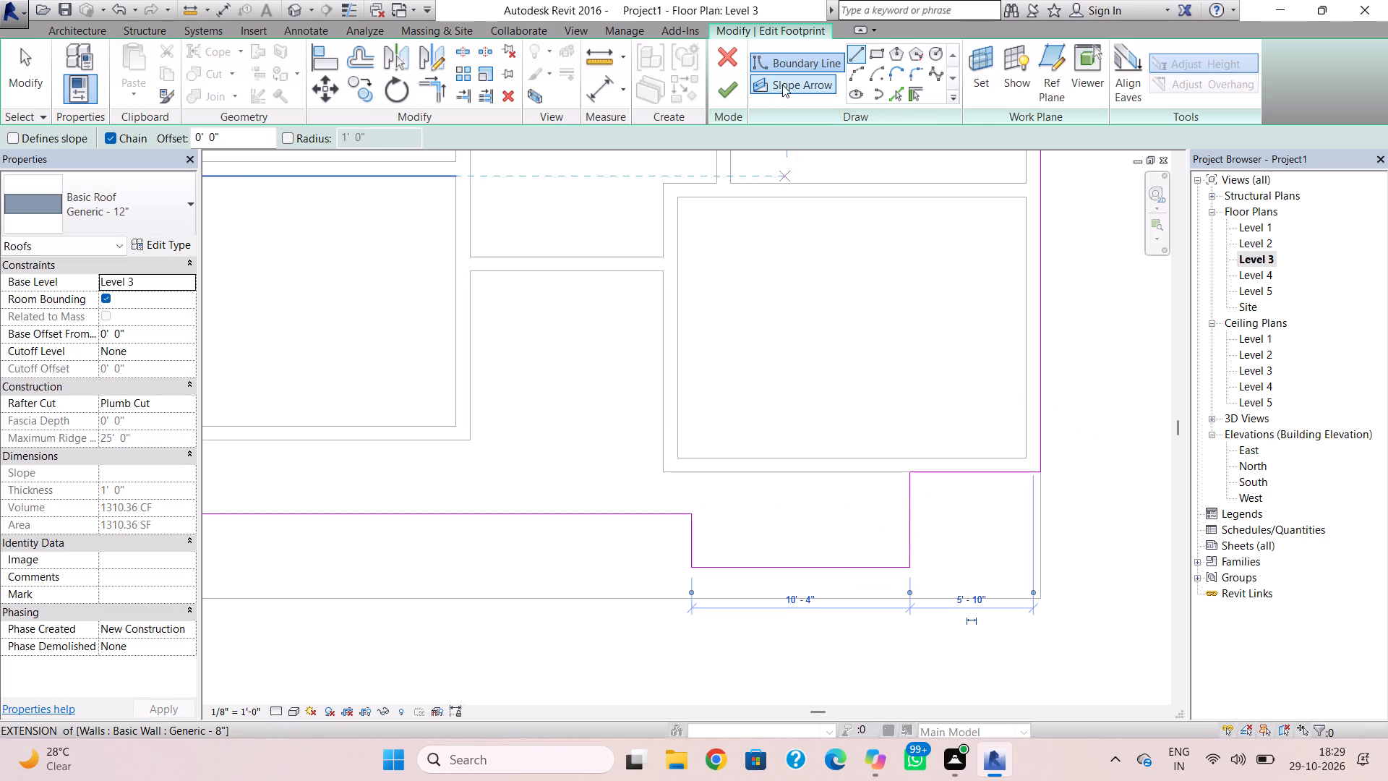
{"action": "left_click", "coordinate": [740, 85]}
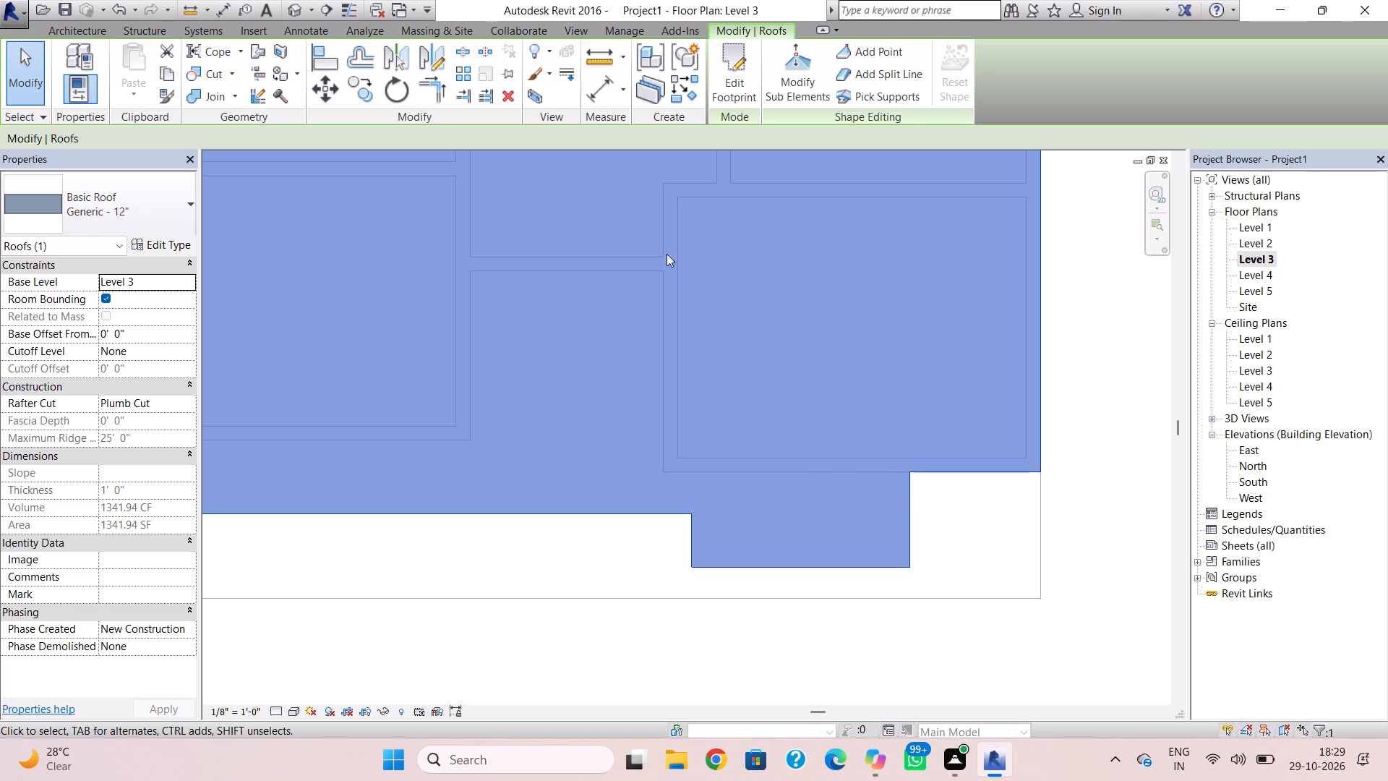
In the 3D view, reopen the Level 3 roof footprint and nudge the projection's south line and the long south boundary line slightly south.
{"action": "left_click", "coordinate": [288, 6]}
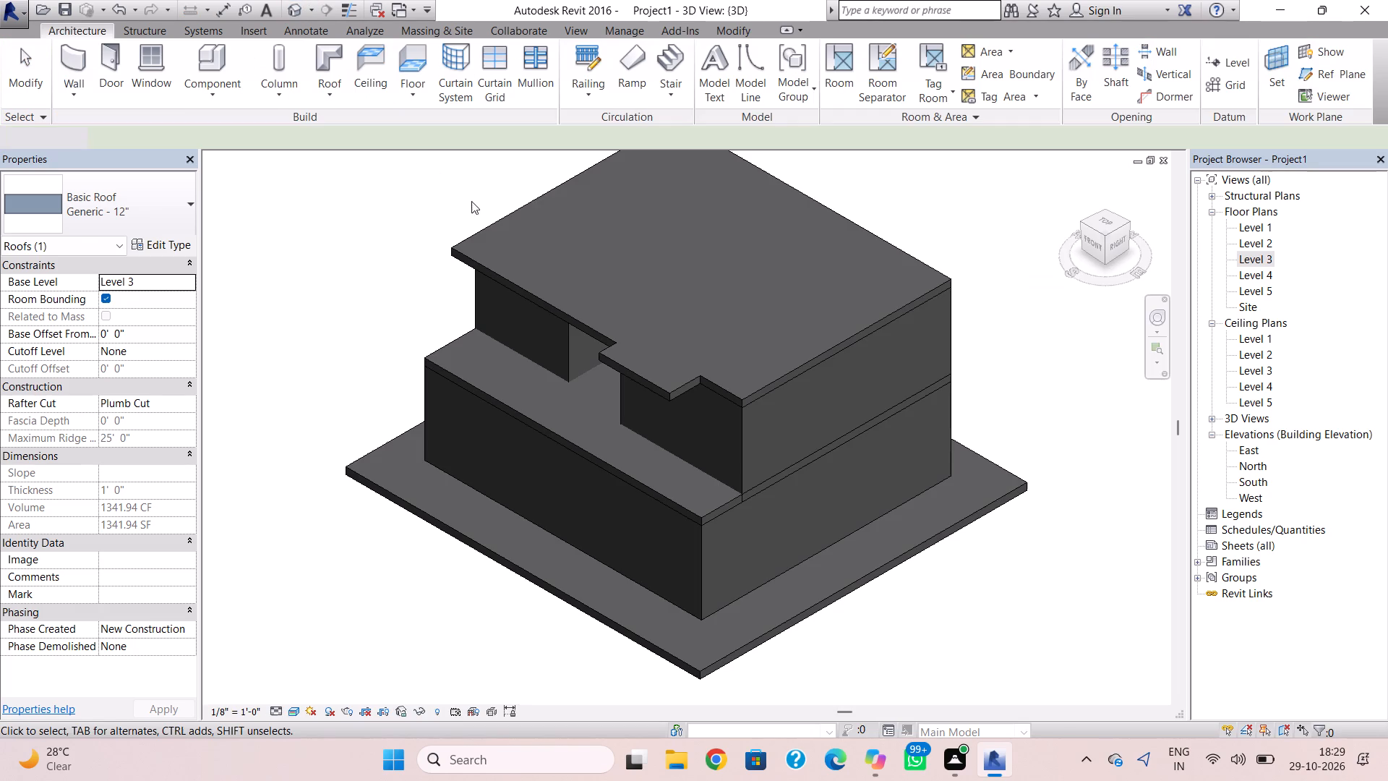
{"action": "right_click_drag", "start_coordinate": [630, 435], "coordinate": [667, 400], "text": "shift"}
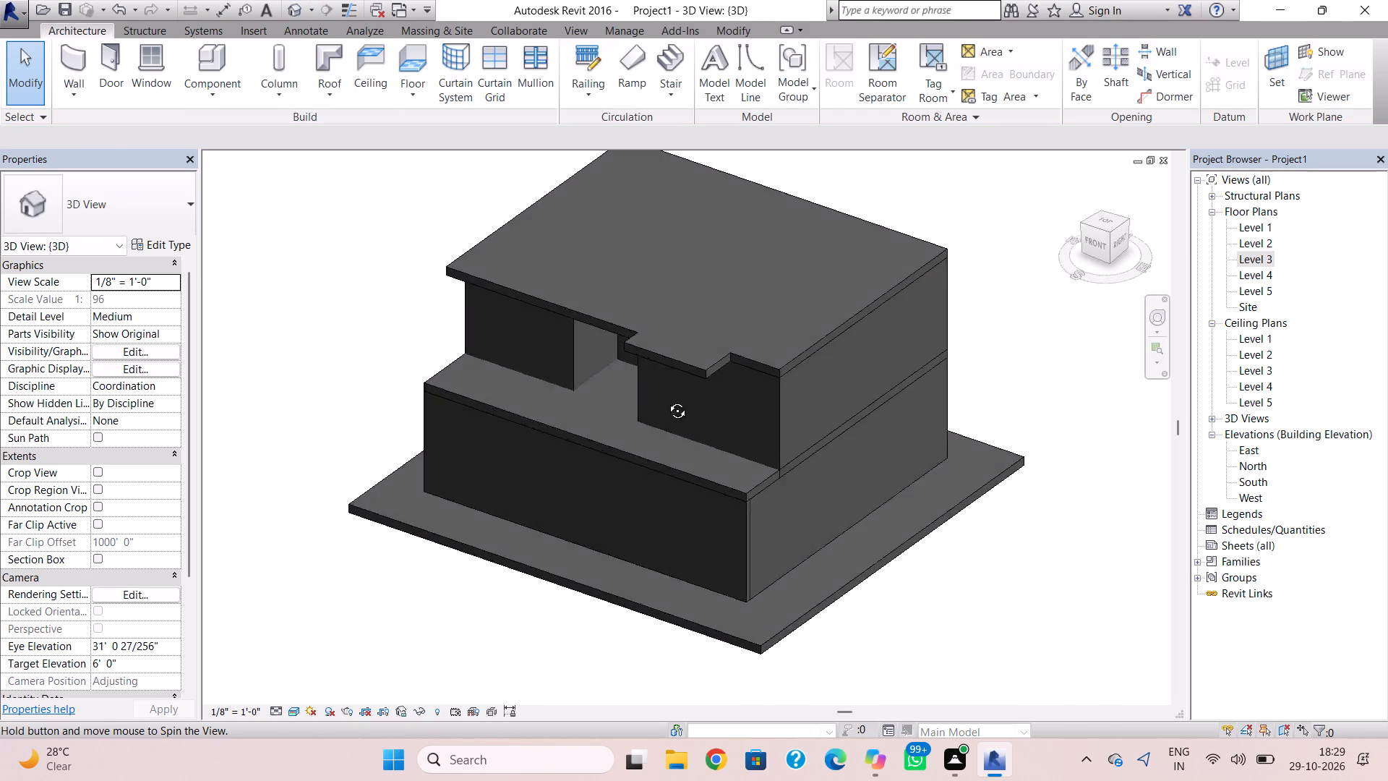
{"action": "right_click_drag", "start_coordinate": [667, 400], "coordinate": [755, 398], "text": "shift"}
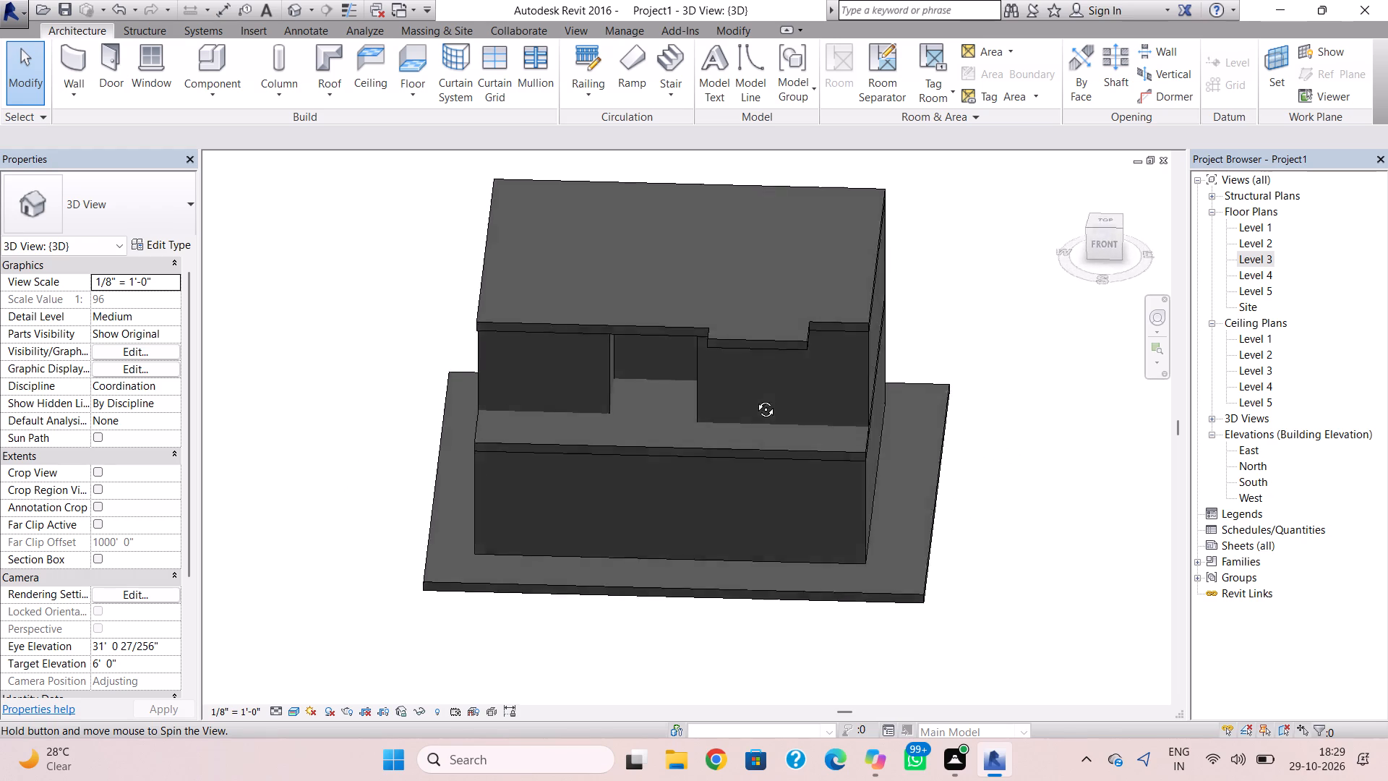
{"action": "right_click_drag", "start_coordinate": [755, 398], "coordinate": [711, 456], "text": "shift"}
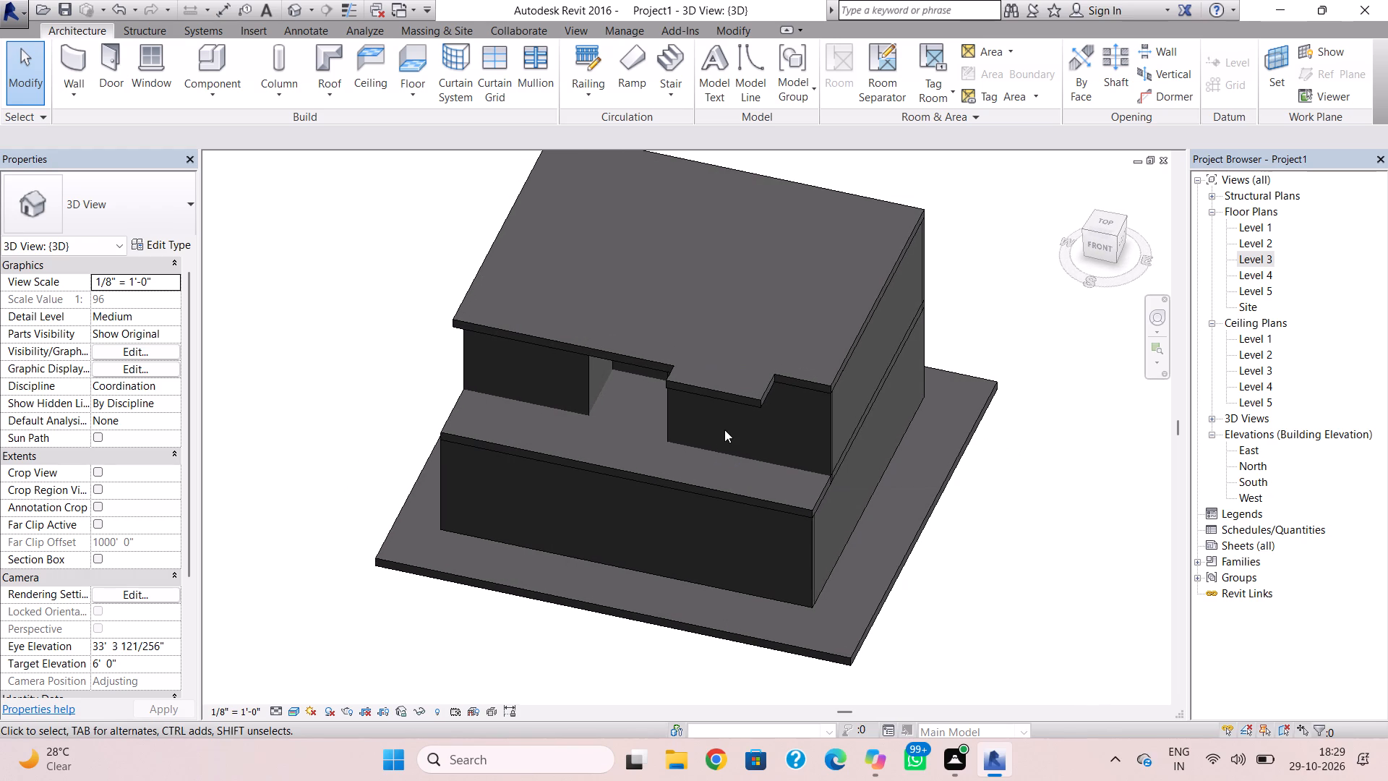
{"action": "double_click", "coordinate": [734, 406]}
{"action": "left_click", "coordinate": [734, 406]}
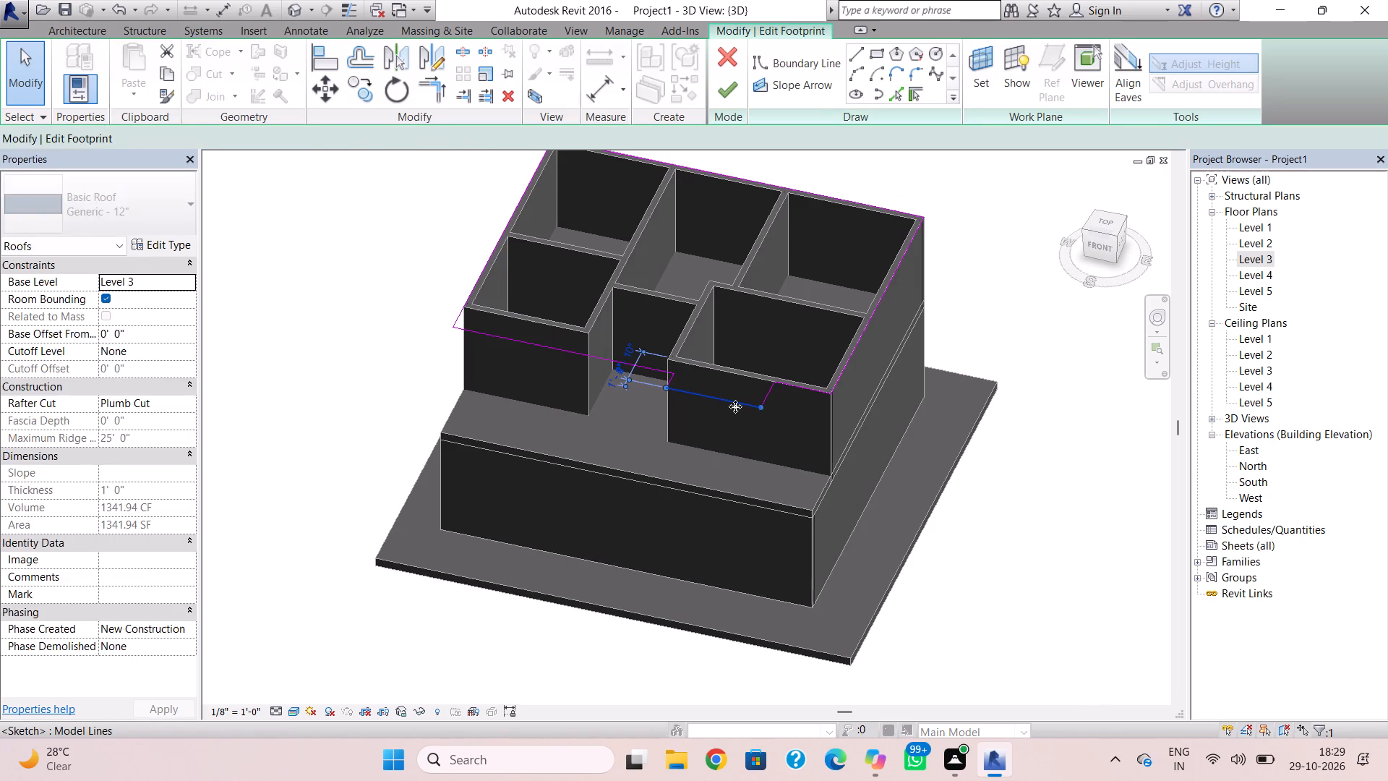
{"action": "key", "text": "Down"}
{"action": "key", "text": "Down"}
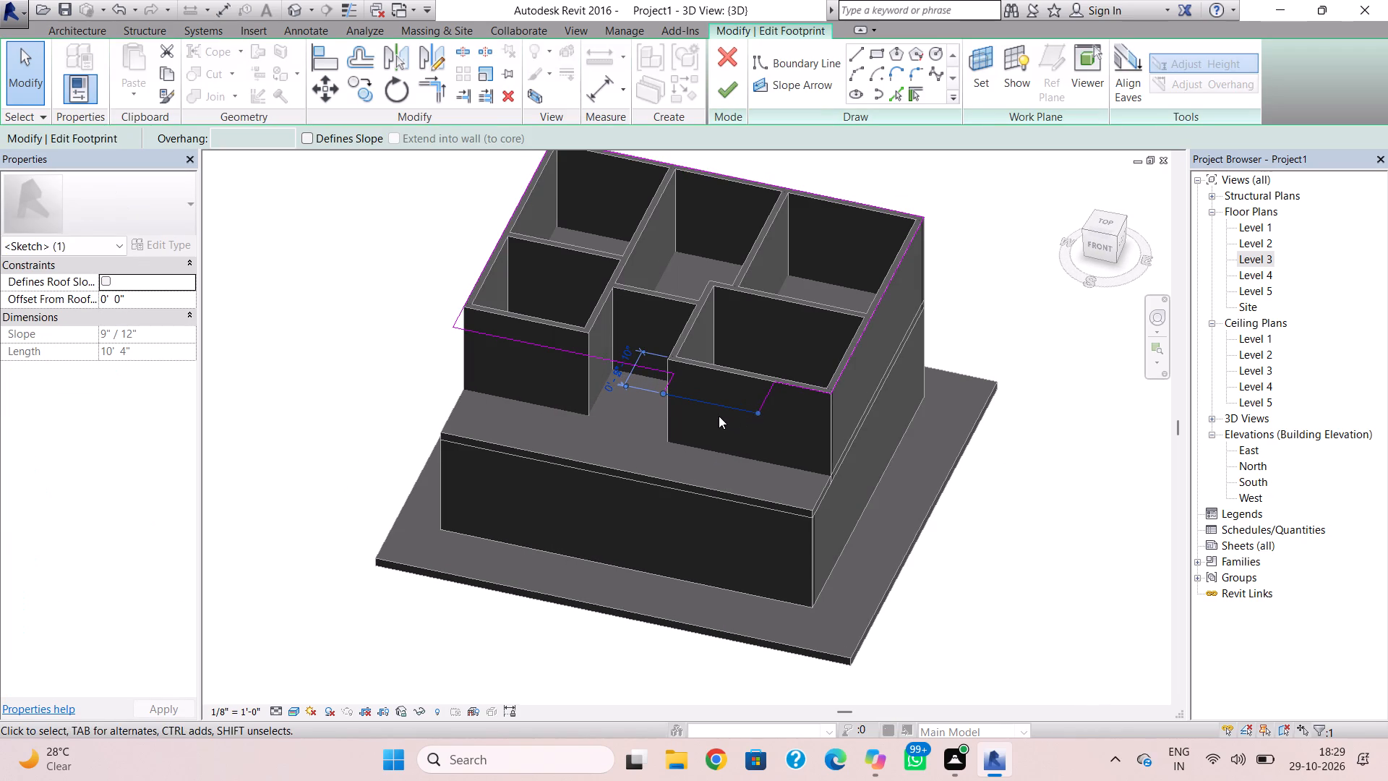
{"action": "left_click", "coordinate": [586, 354]}
{"action": "key", "text": "Down"}
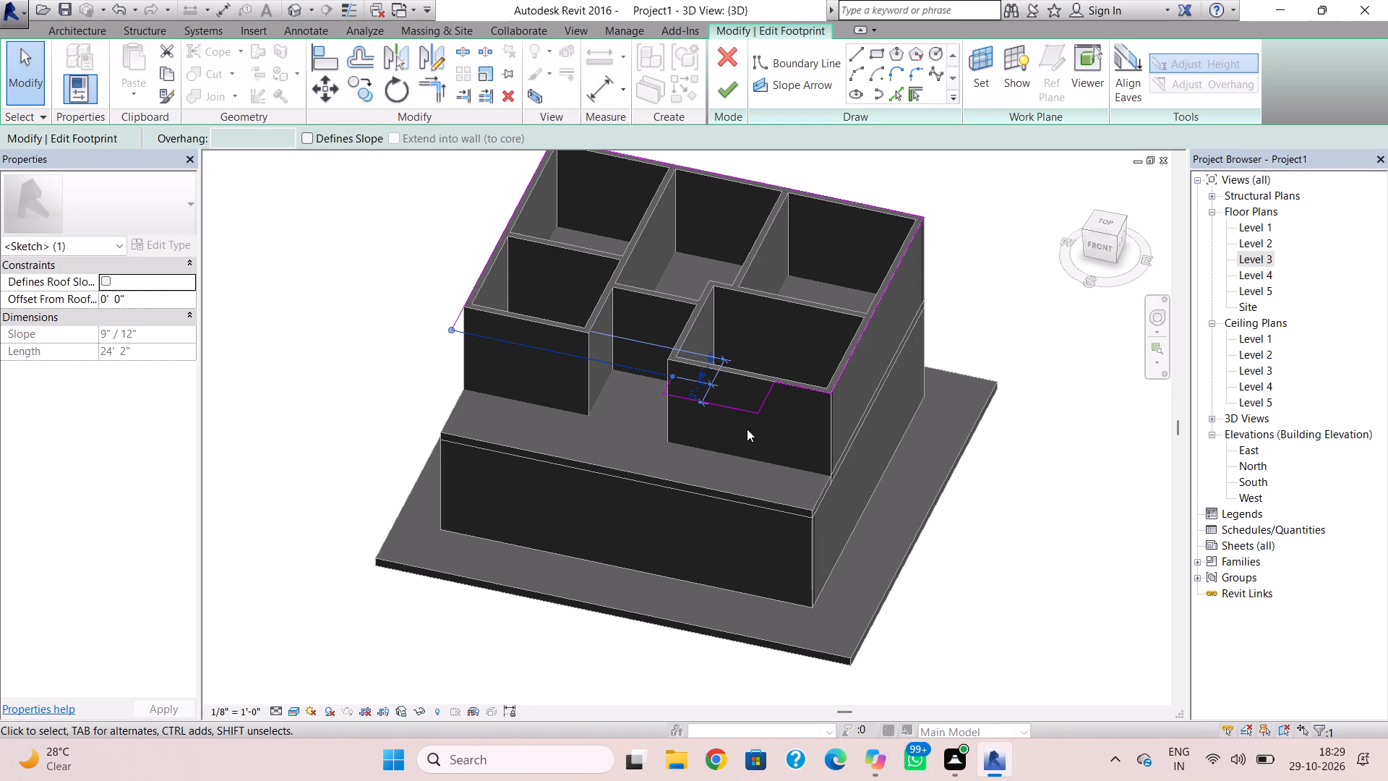
Nudge the projection's west side about 6" west and its south line slightly further south, and finish the roof footprint.
{"action": "left_click", "coordinate": [753, 440]}
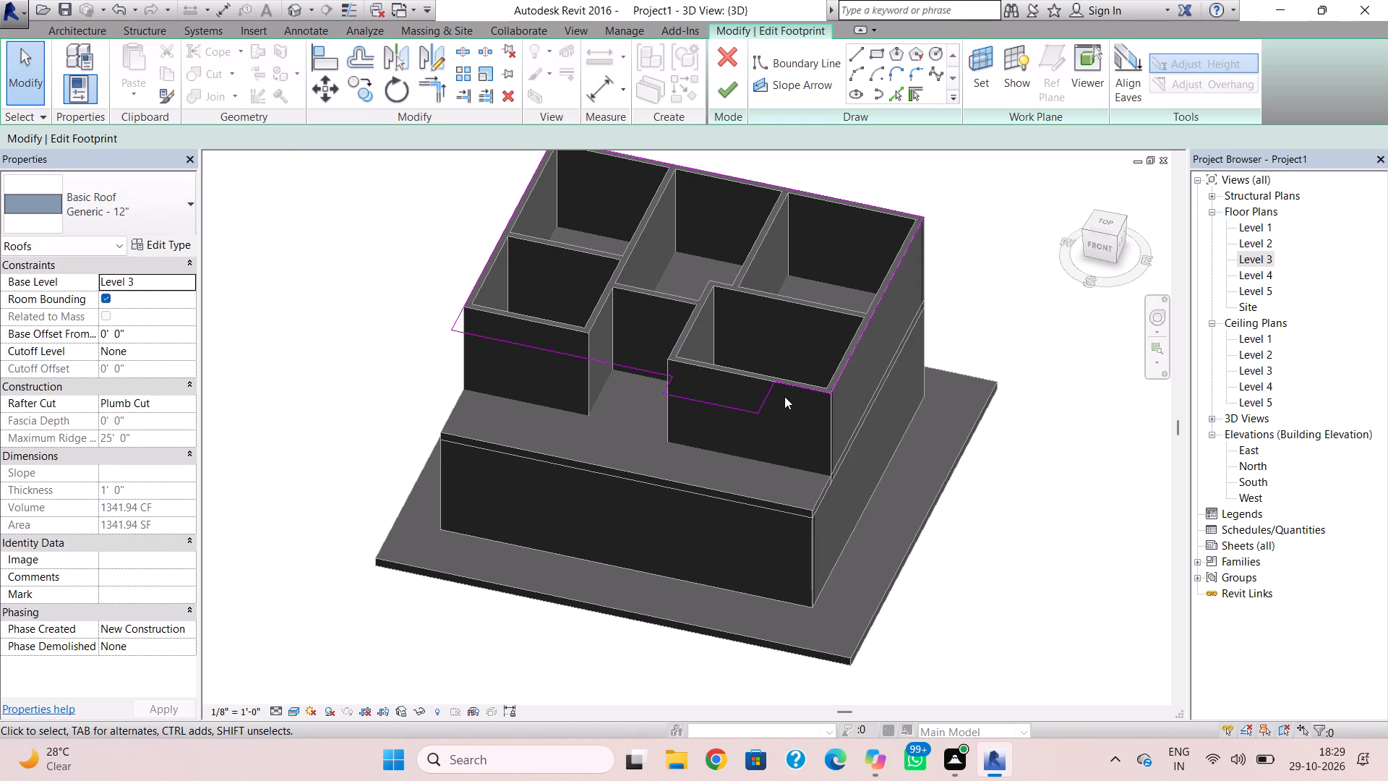
{"action": "left_click", "coordinate": [665, 384]}
{"action": "key", "text": "Left"}
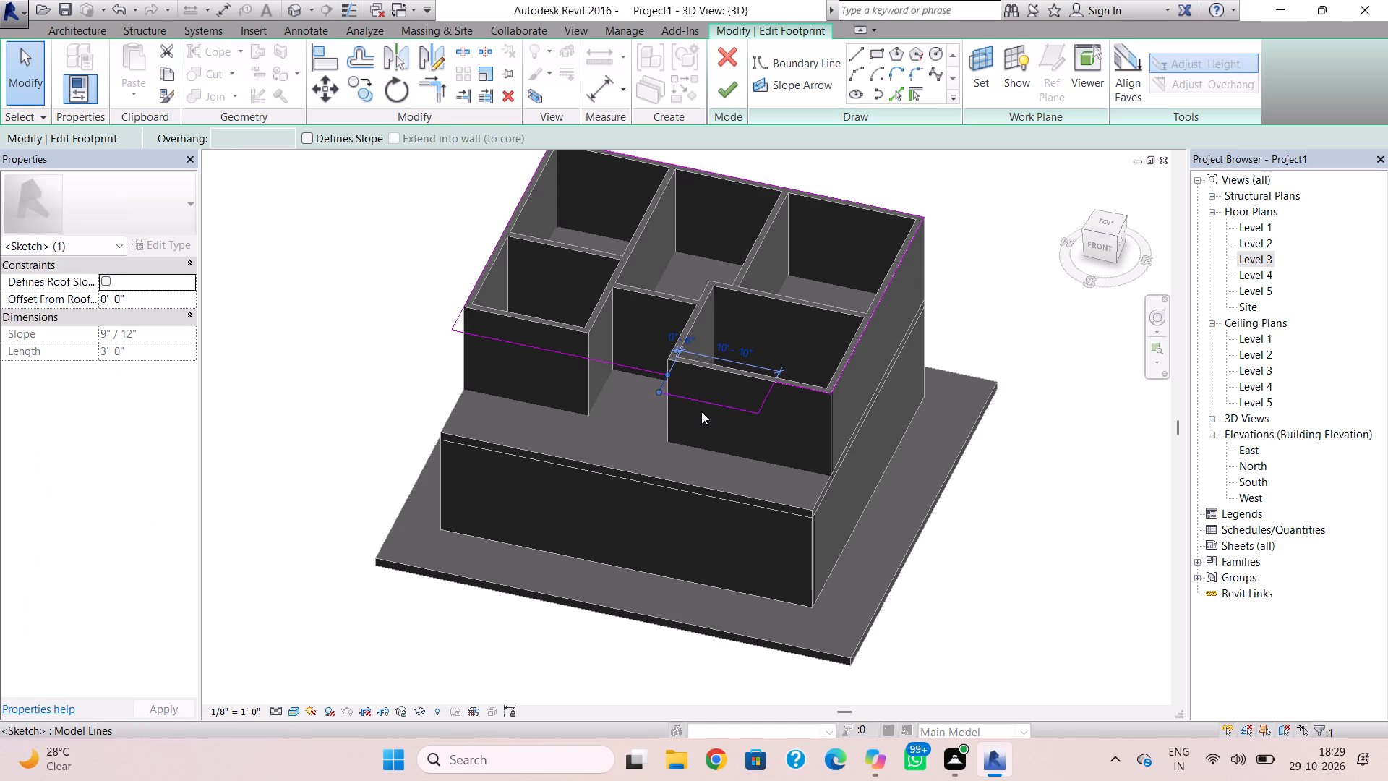
{"action": "left_click", "coordinate": [709, 402]}
{"action": "key", "text": "Down"}
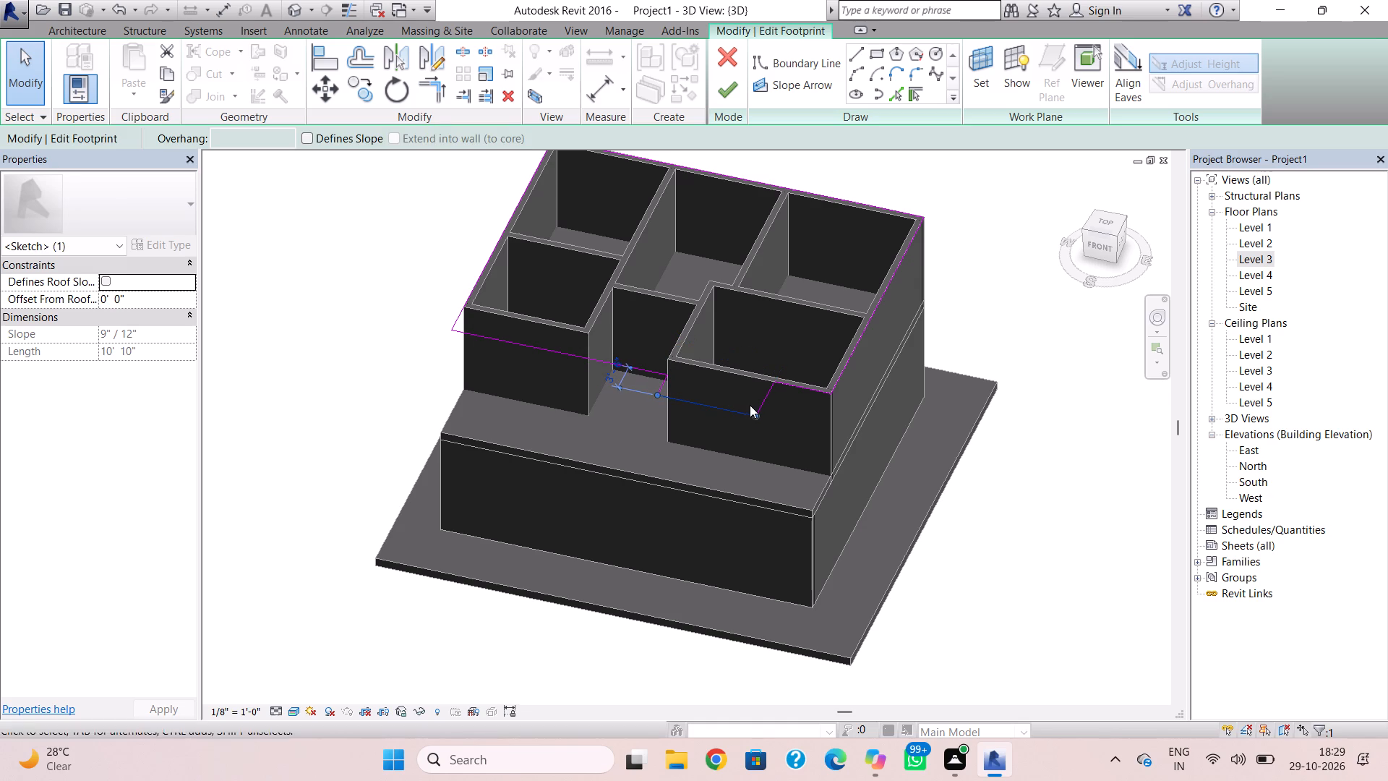
{"action": "left_click", "coordinate": [713, 464]}
{"action": "left_click", "coordinate": [725, 94]}
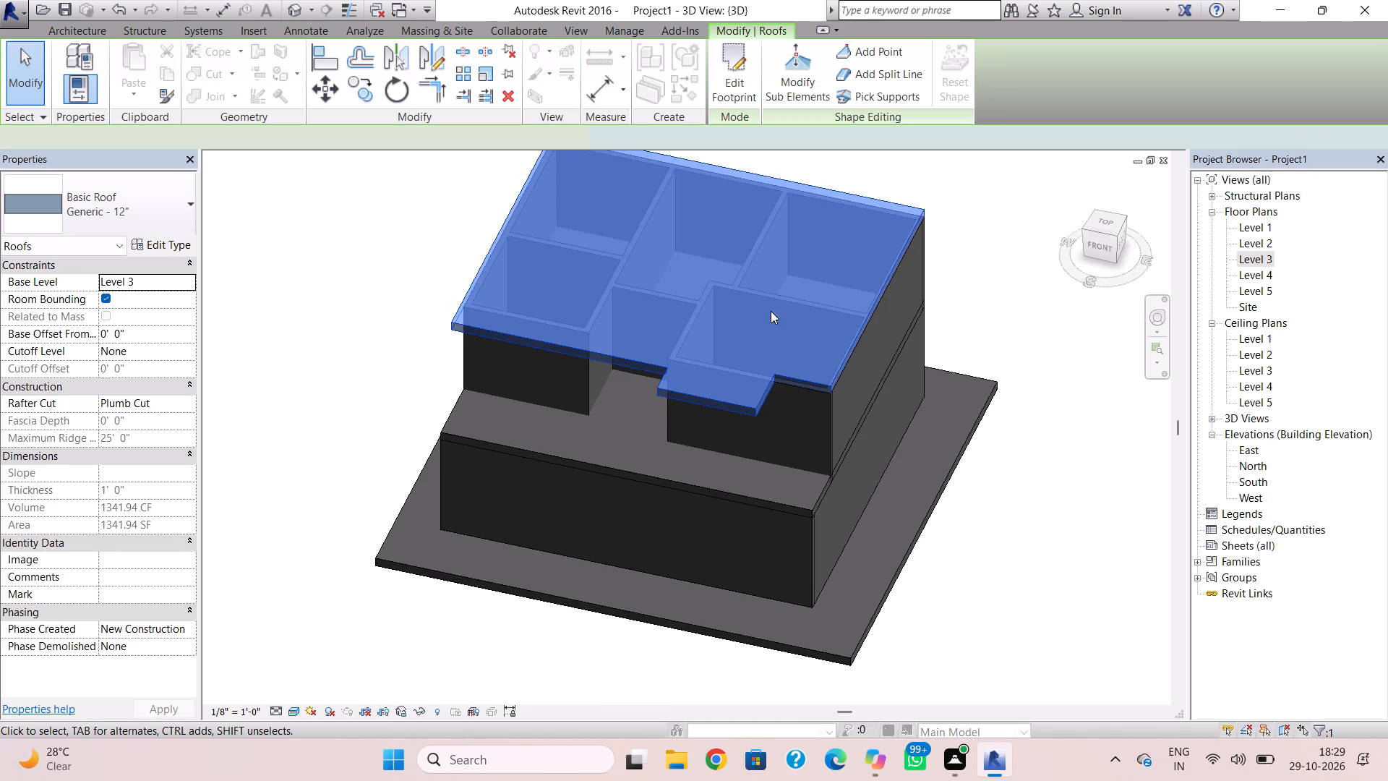
{"action": "left_click", "coordinate": [664, 511]}
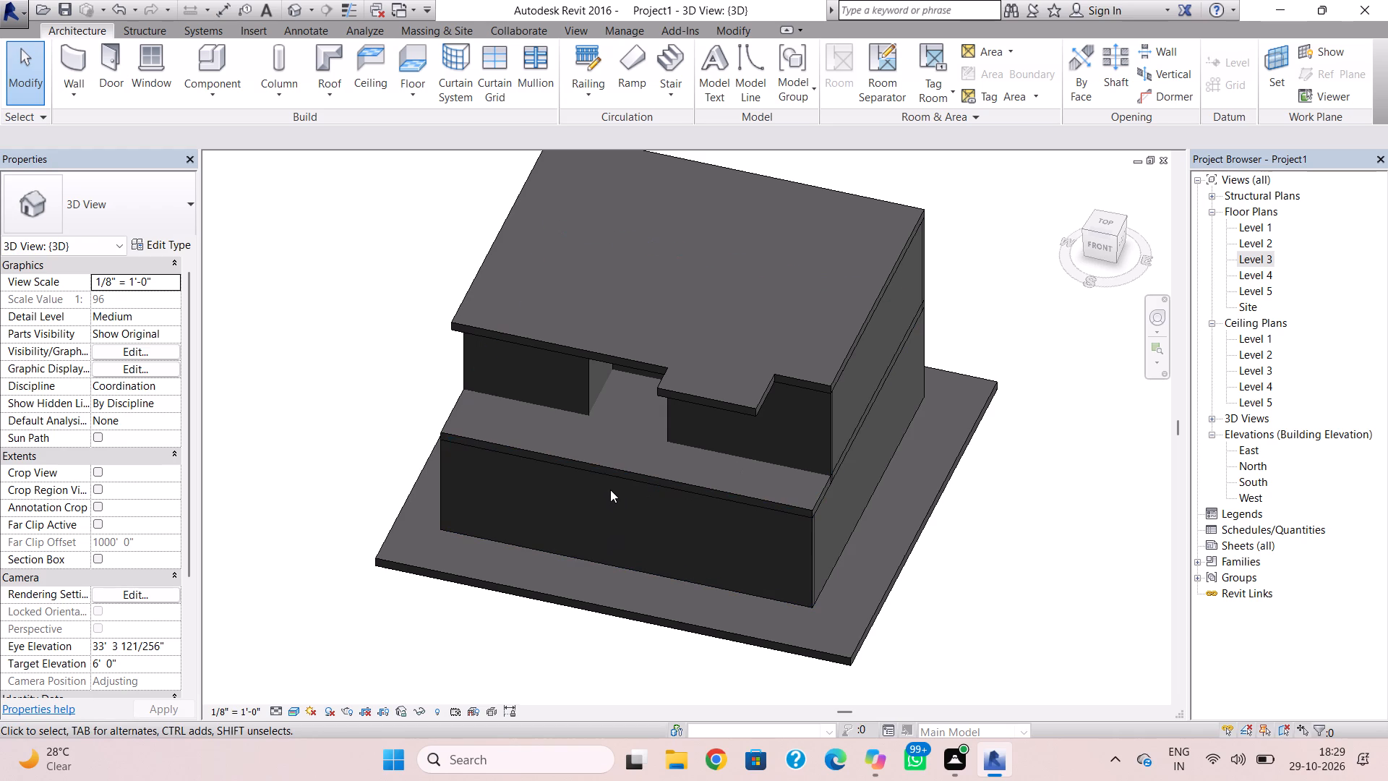
Choose the Generic - 5" type for new walls and open the Level 2 floor plan.
{"action": "right_click_drag", "start_coordinate": [571, 495], "coordinate": [683, 495], "text": "shift"}
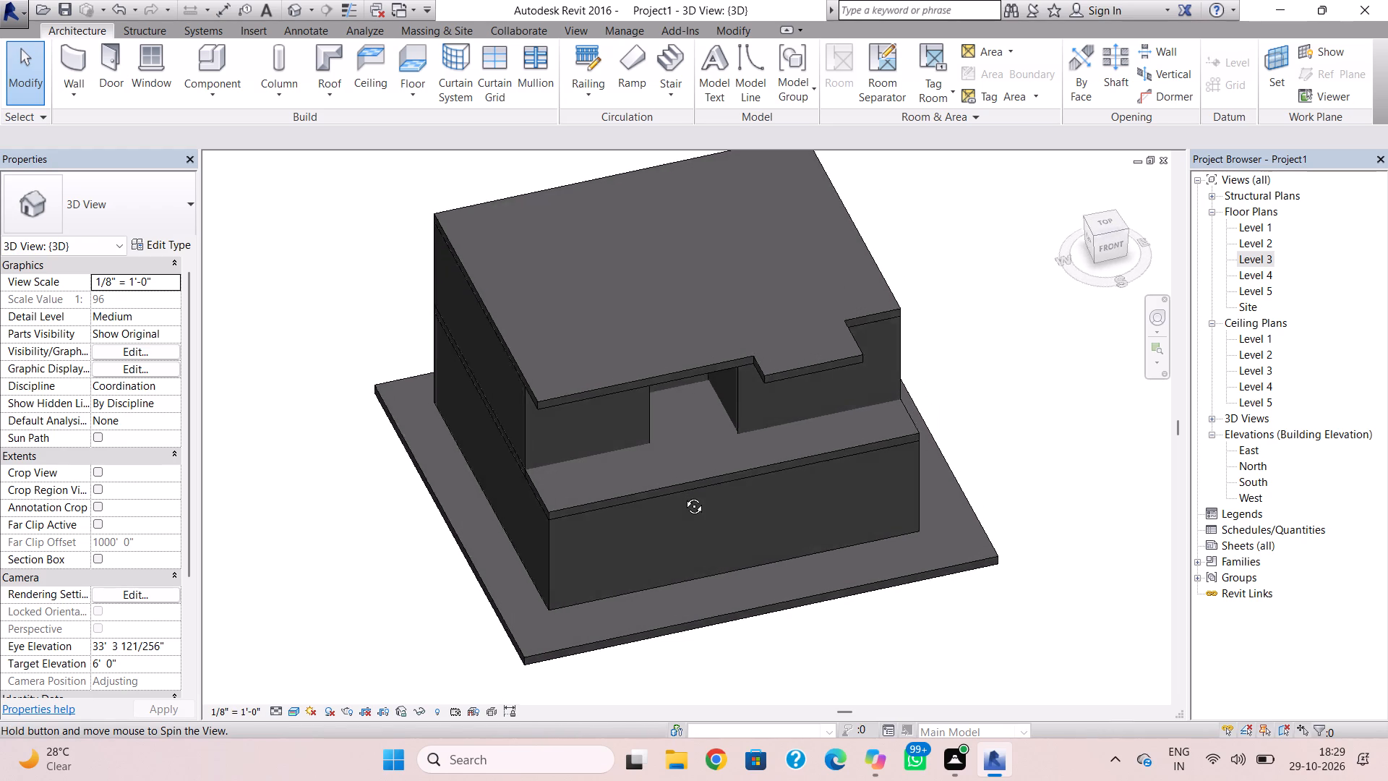
{"action": "right_click_drag", "start_coordinate": [683, 495], "coordinate": [674, 483], "text": "shift"}
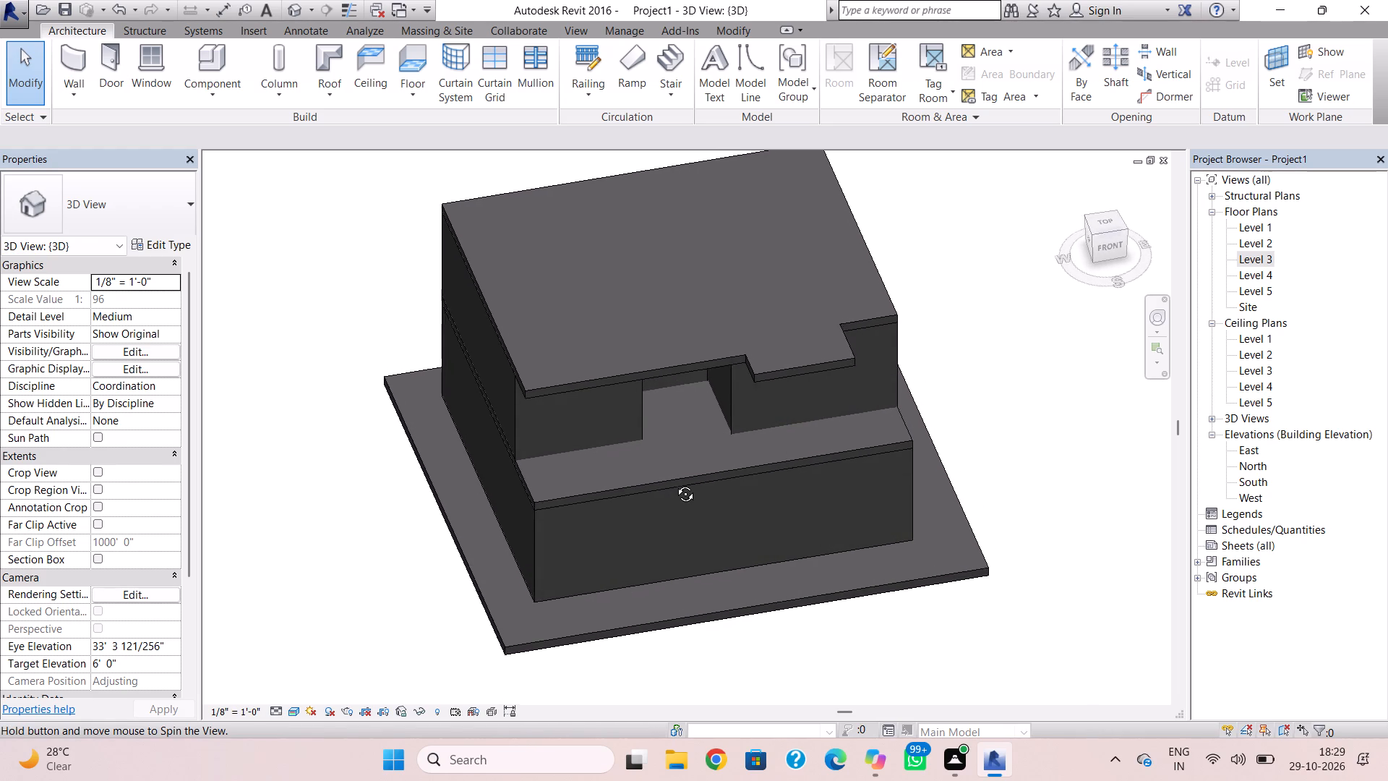
{"action": "right_click_drag", "start_coordinate": [674, 483], "coordinate": [617, 398], "text": "shift"}
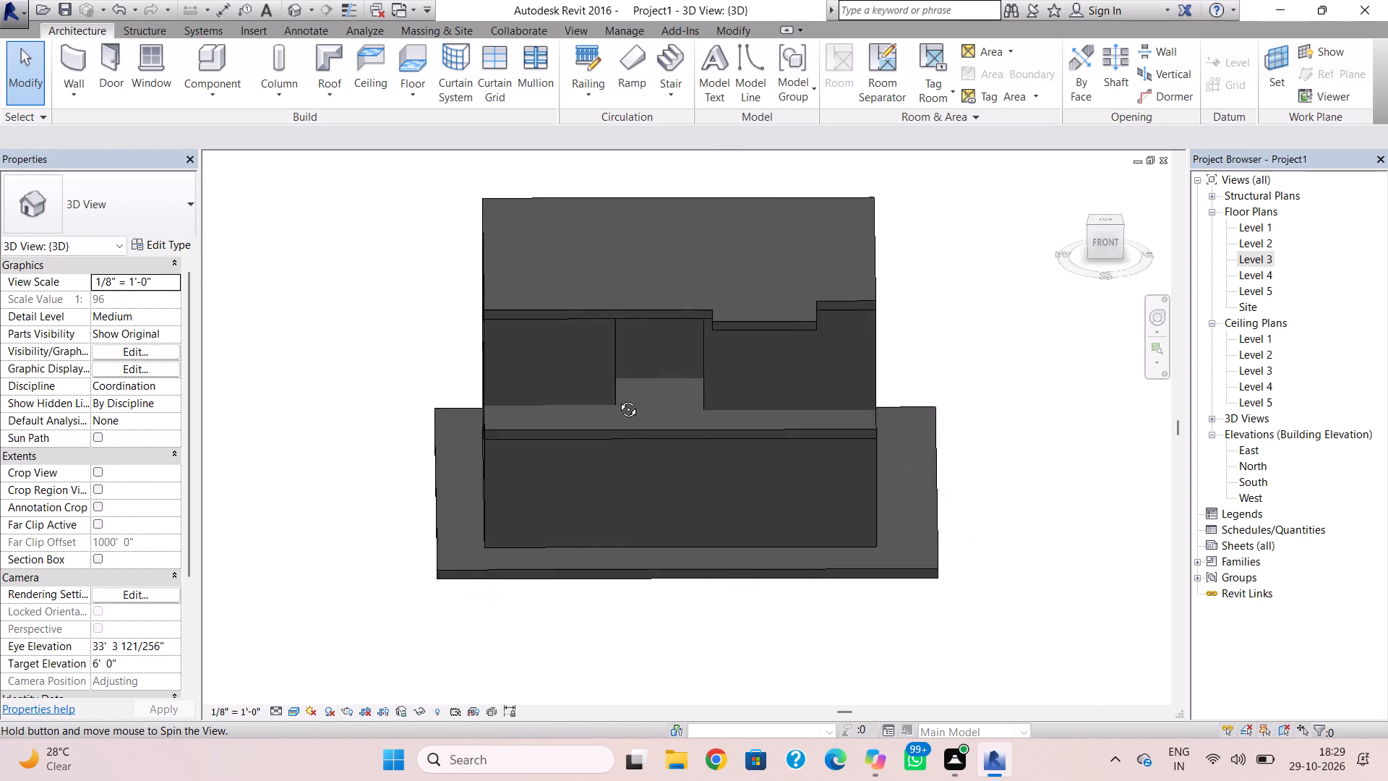
{"action": "right_click_drag", "start_coordinate": [617, 398], "coordinate": [607, 401], "text": "shift"}
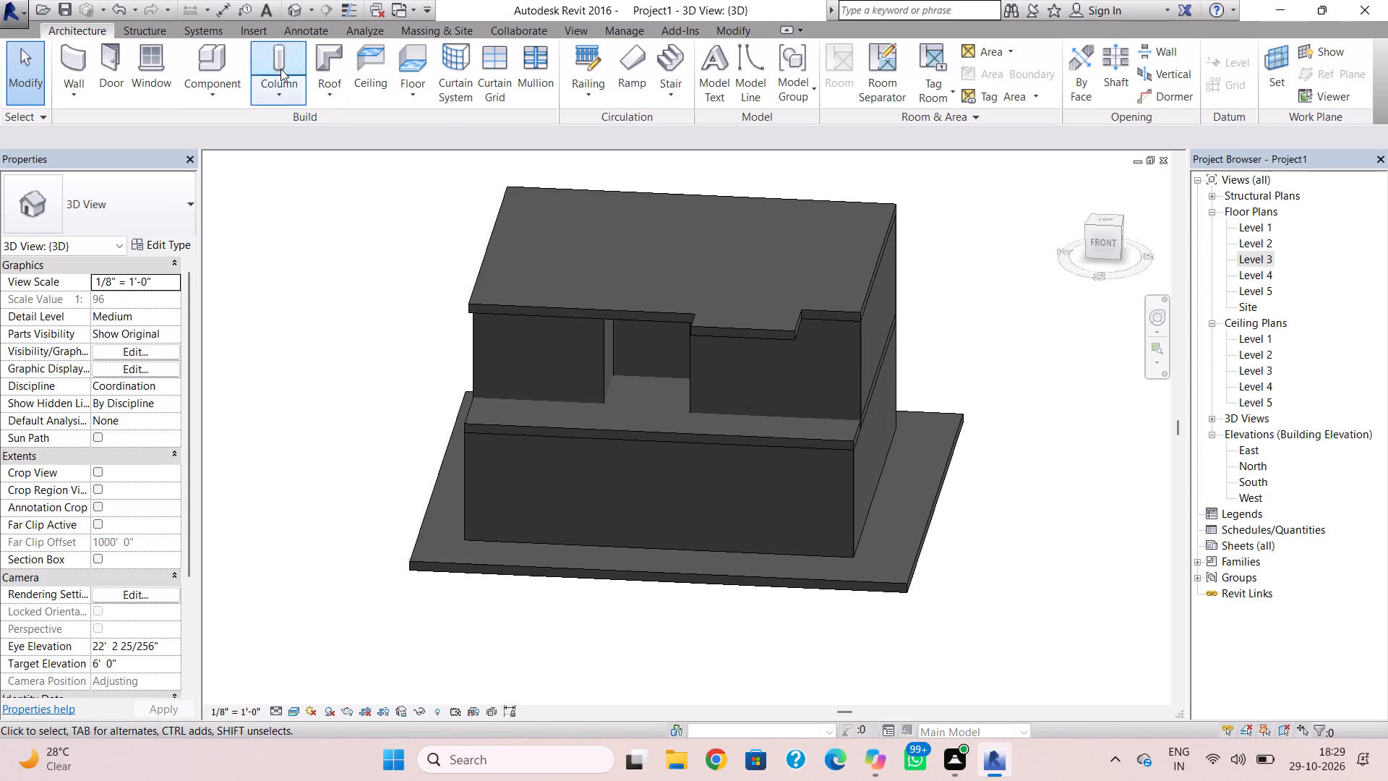
{"action": "left_click", "coordinate": [70, 69]}
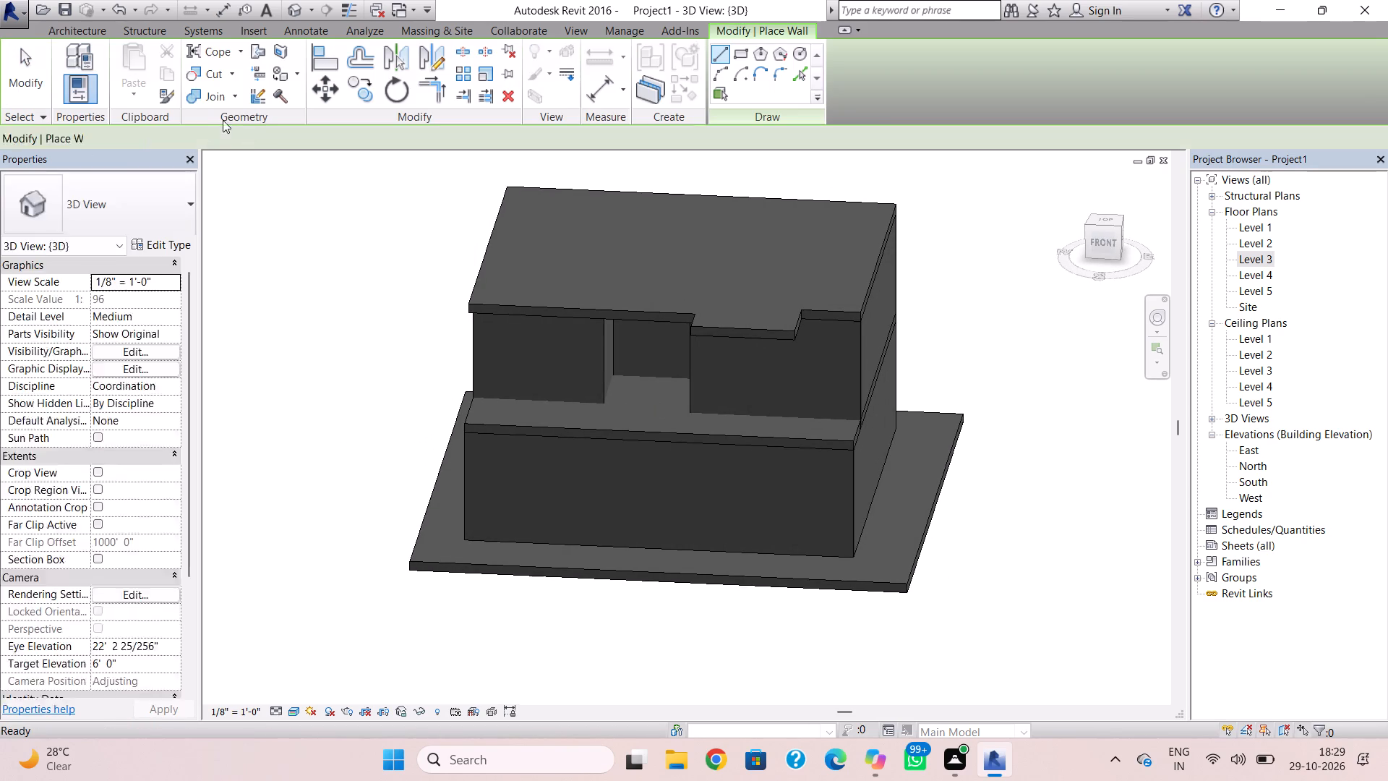
{"action": "left_click", "coordinate": [171, 220]}
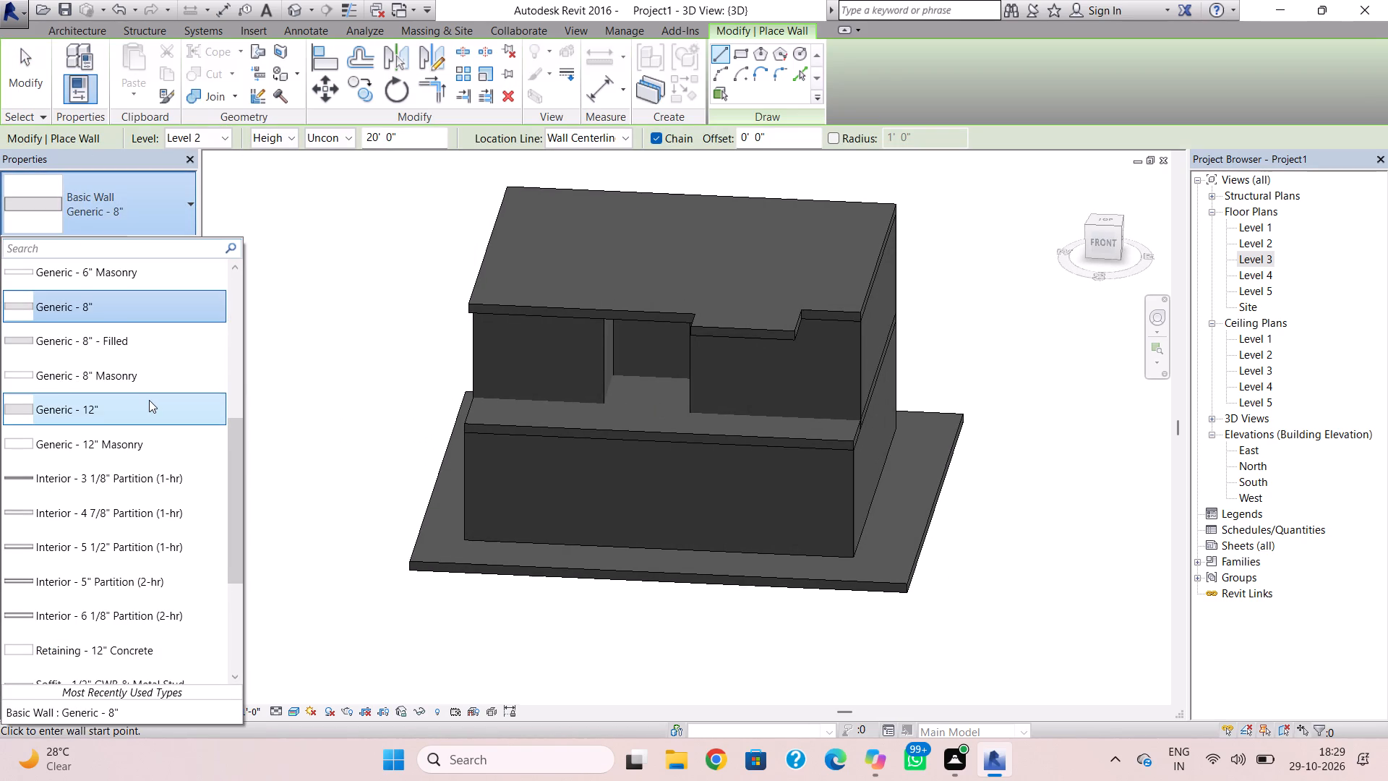
{"action": "scroll", "coordinate": [149, 400], "scroll_direction": "up", "scroll_amount": 2}
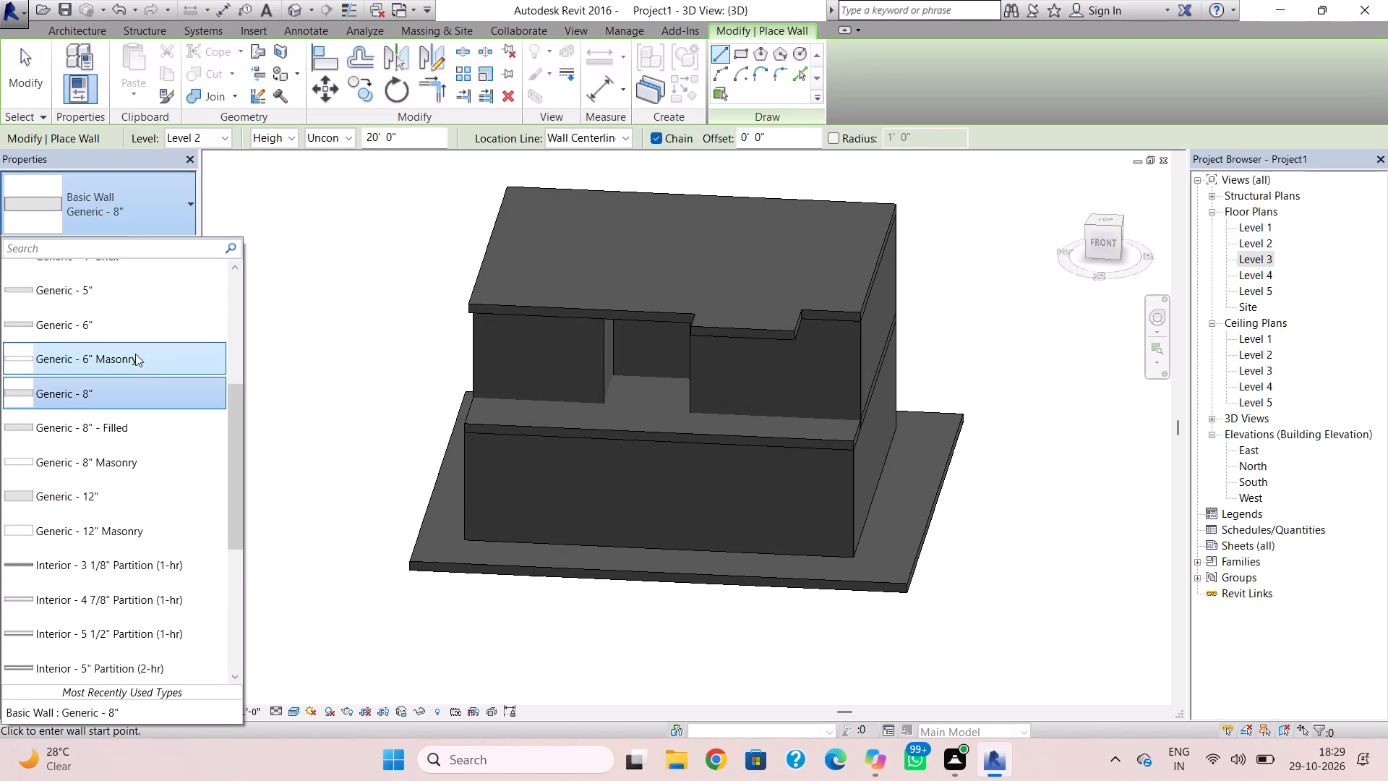
{"action": "left_click", "coordinate": [120, 302]}
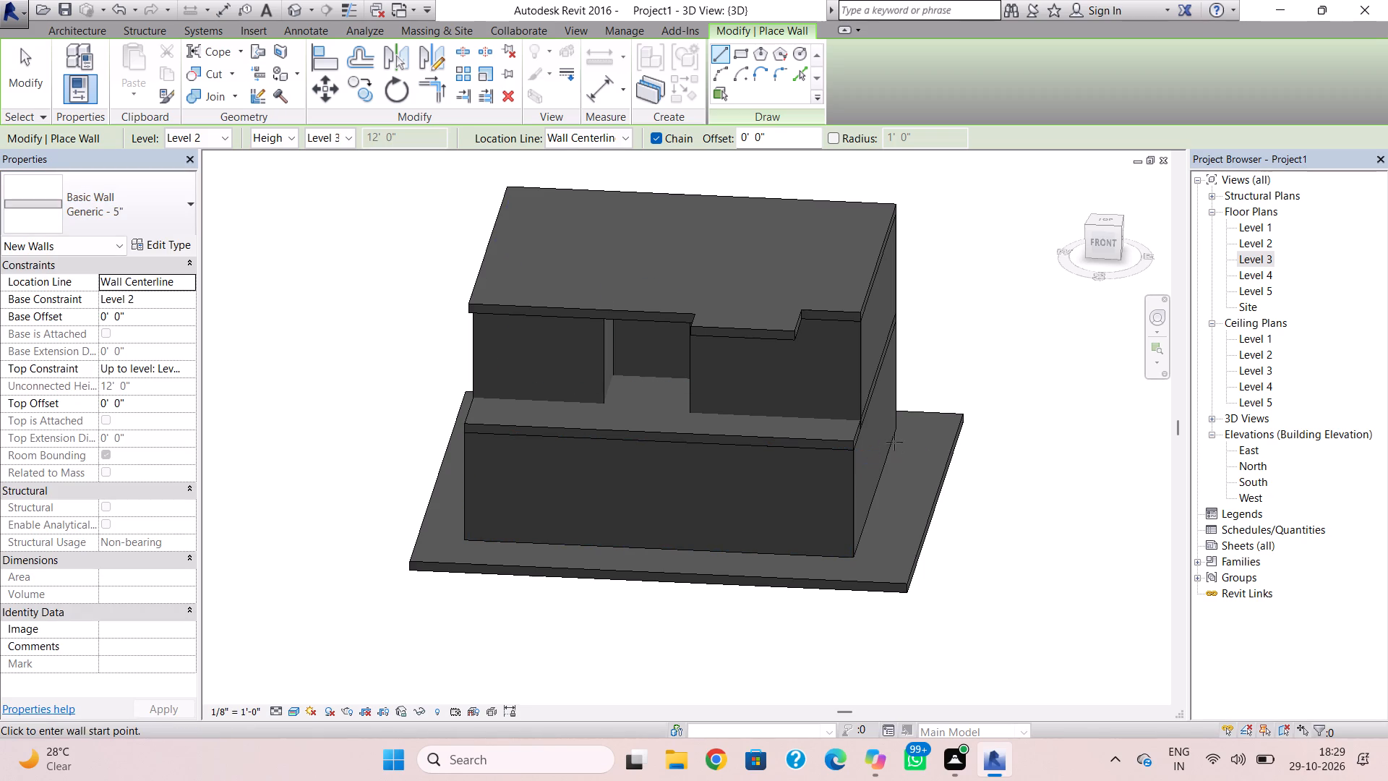
{"action": "double_click", "coordinate": [1256, 239]}
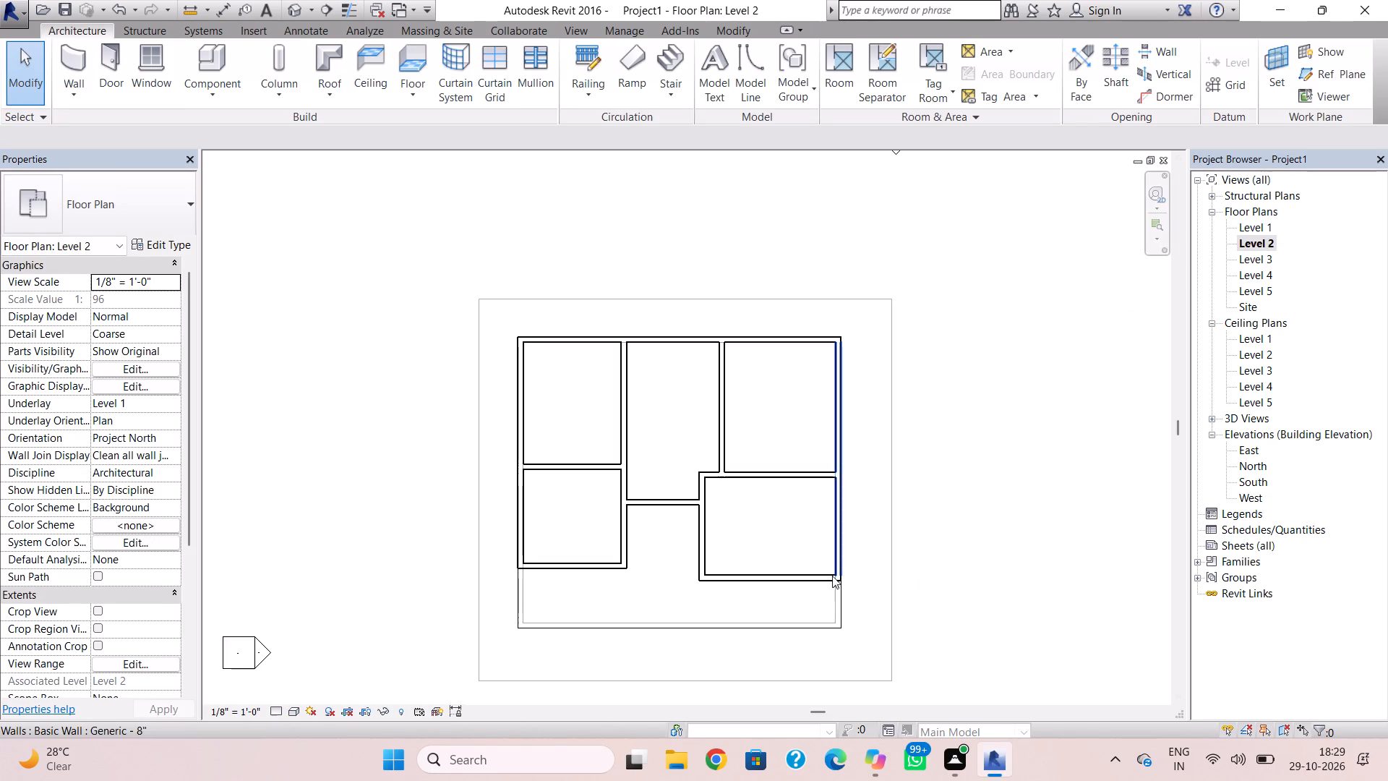
Draw a Generic - 5" wall, location line Finish Face: Exterior, about 6'-6" west from the southeast room's southeast corner along its south wall's outer face.
{"action": "left_click", "coordinate": [75, 60]}
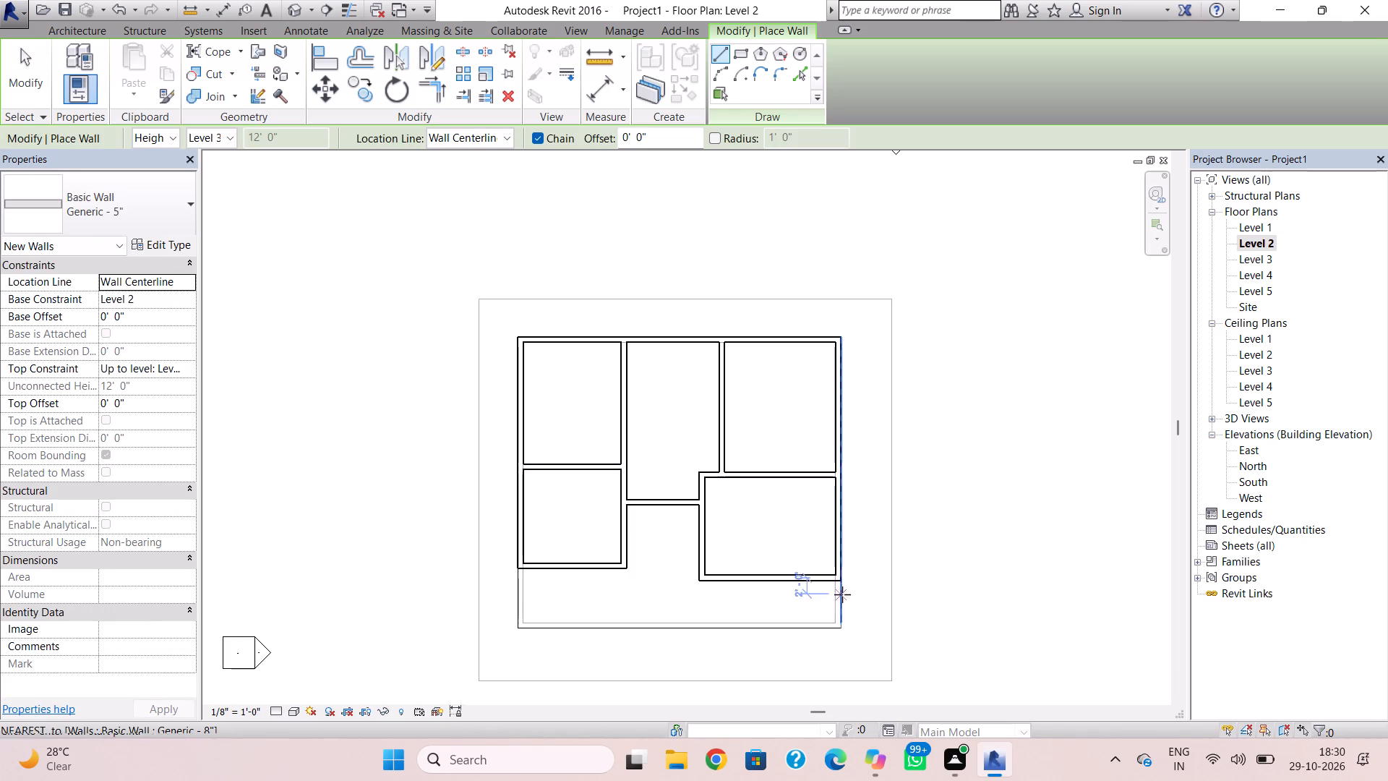
{"action": "scroll", "coordinate": [837, 589], "scroll_direction": "up", "scroll_amount": 5}
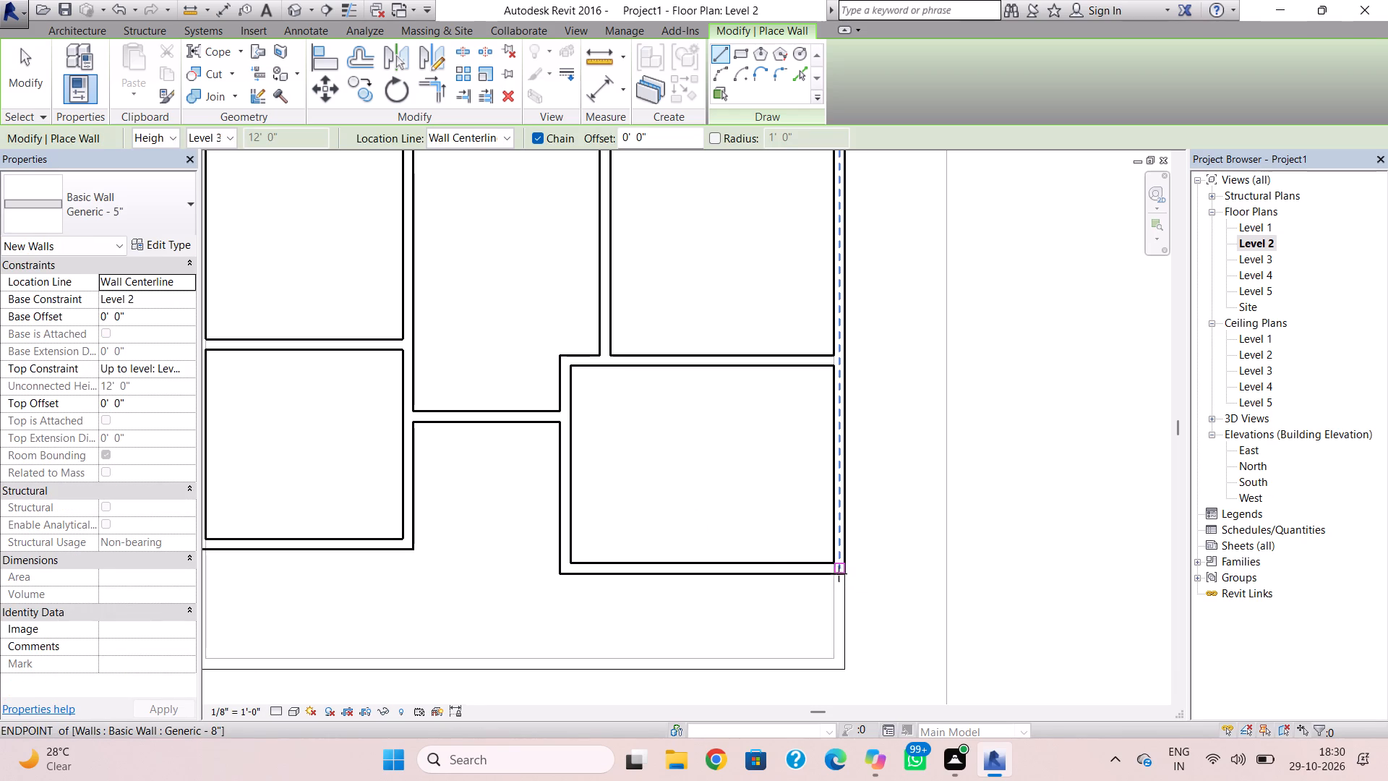
{"action": "left_click", "coordinate": [845, 578]}
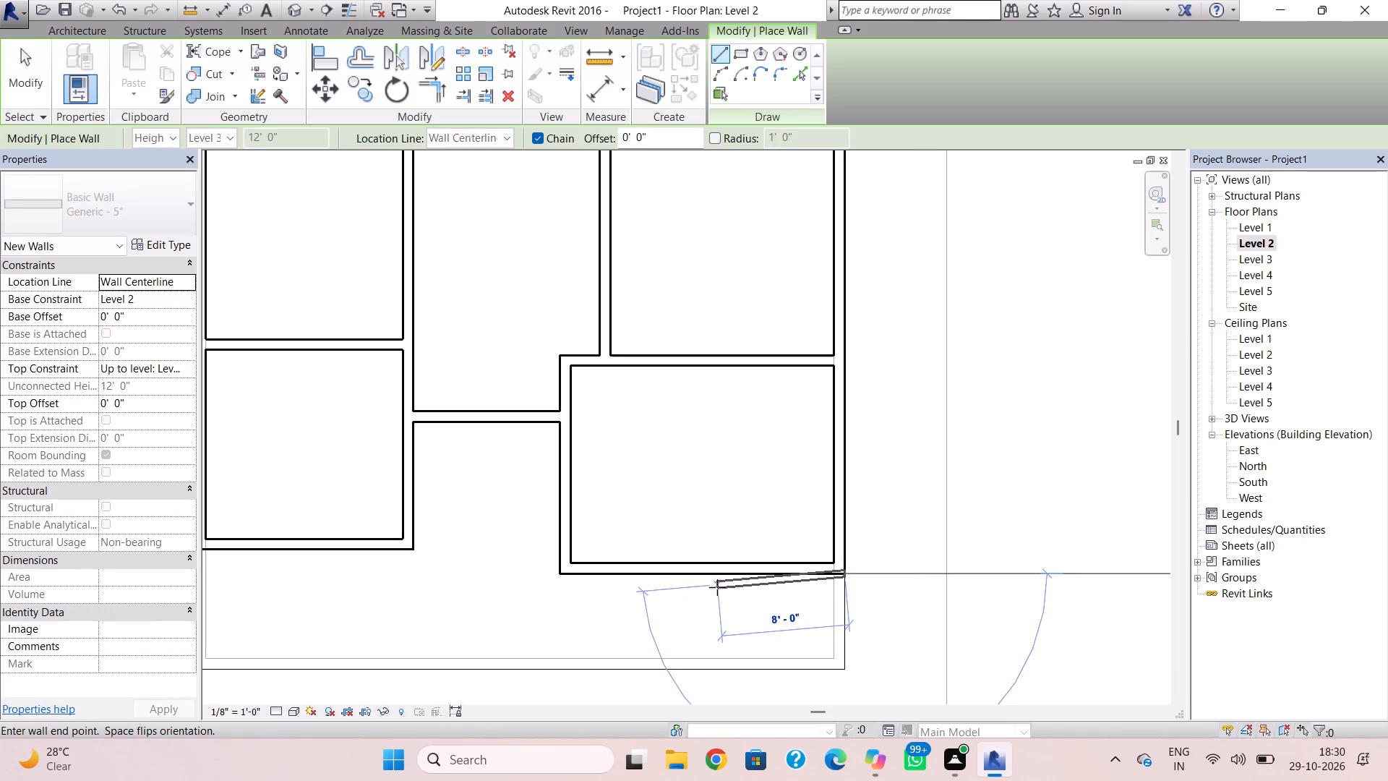
{"action": "key", "text": "Escape"}
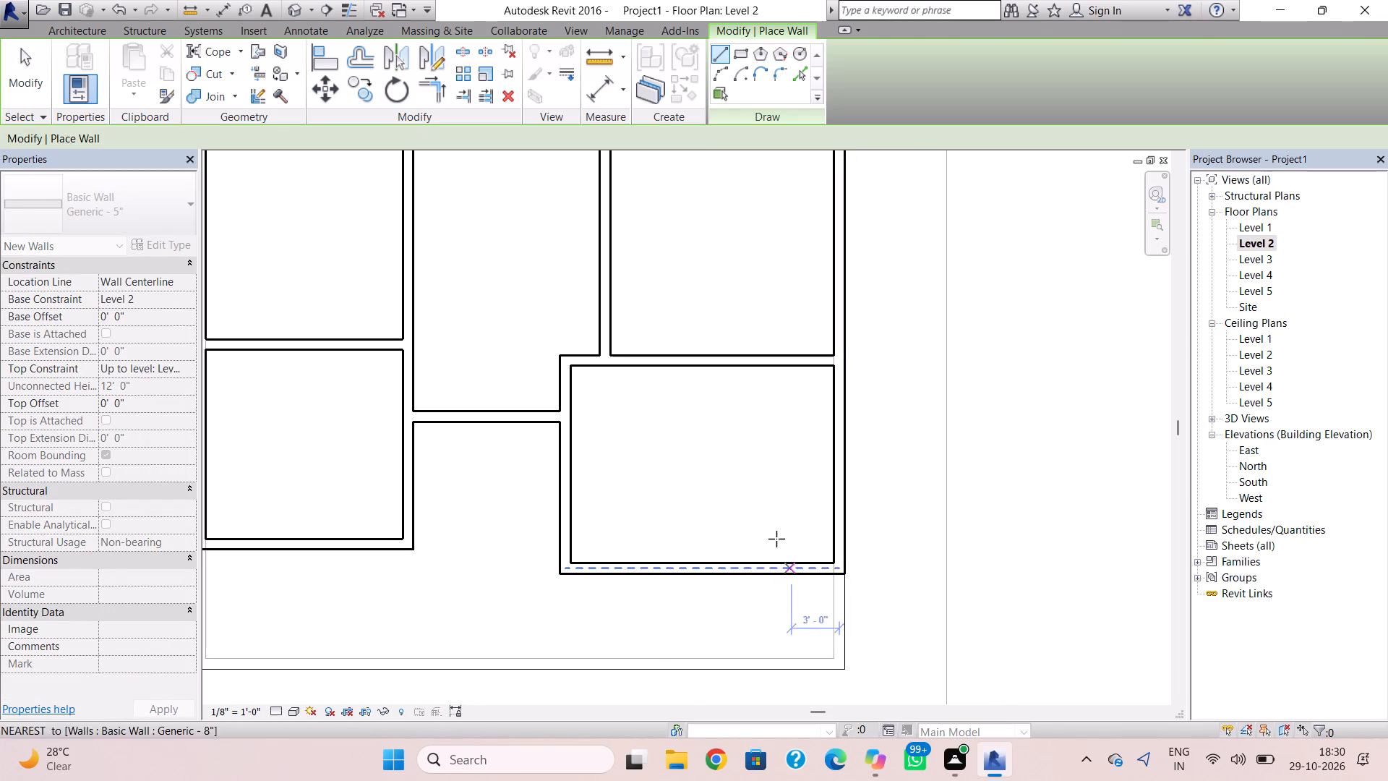
{"action": "left_click", "coordinate": [494, 140]}
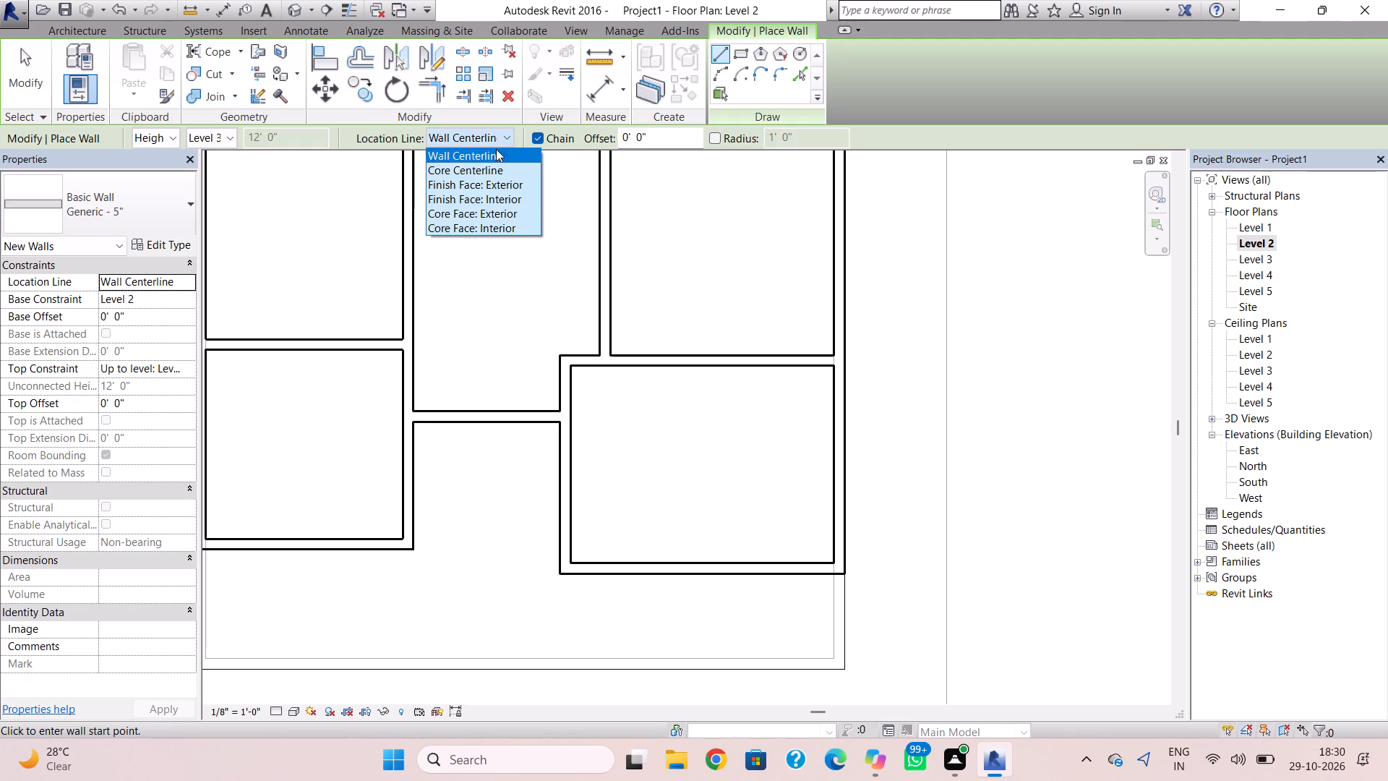
{"action": "left_click", "coordinate": [496, 180]}
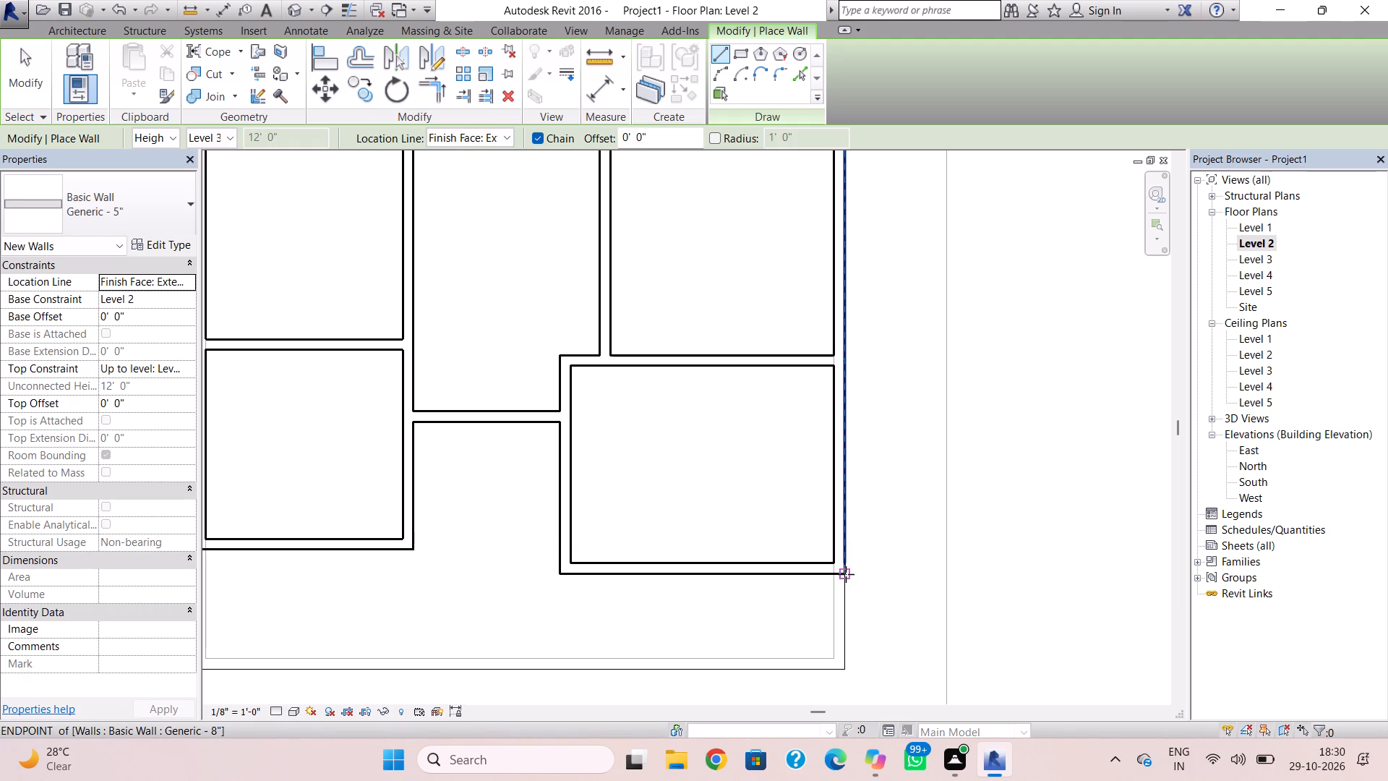
{"action": "left_click", "coordinate": [846, 574]}
{"action": "key", "text": "space"}
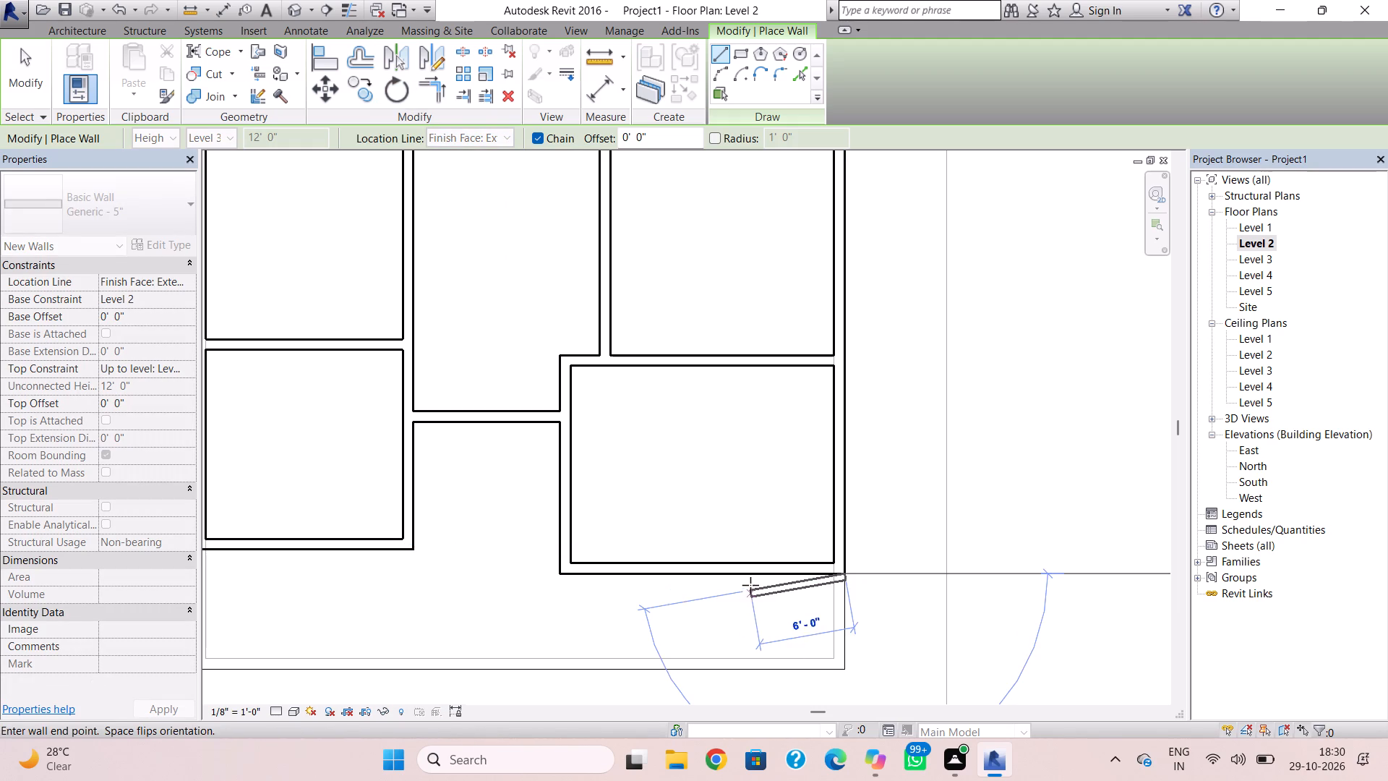
{"action": "scroll", "coordinate": [742, 579], "scroll_direction": "up", "scroll_amount": 2}
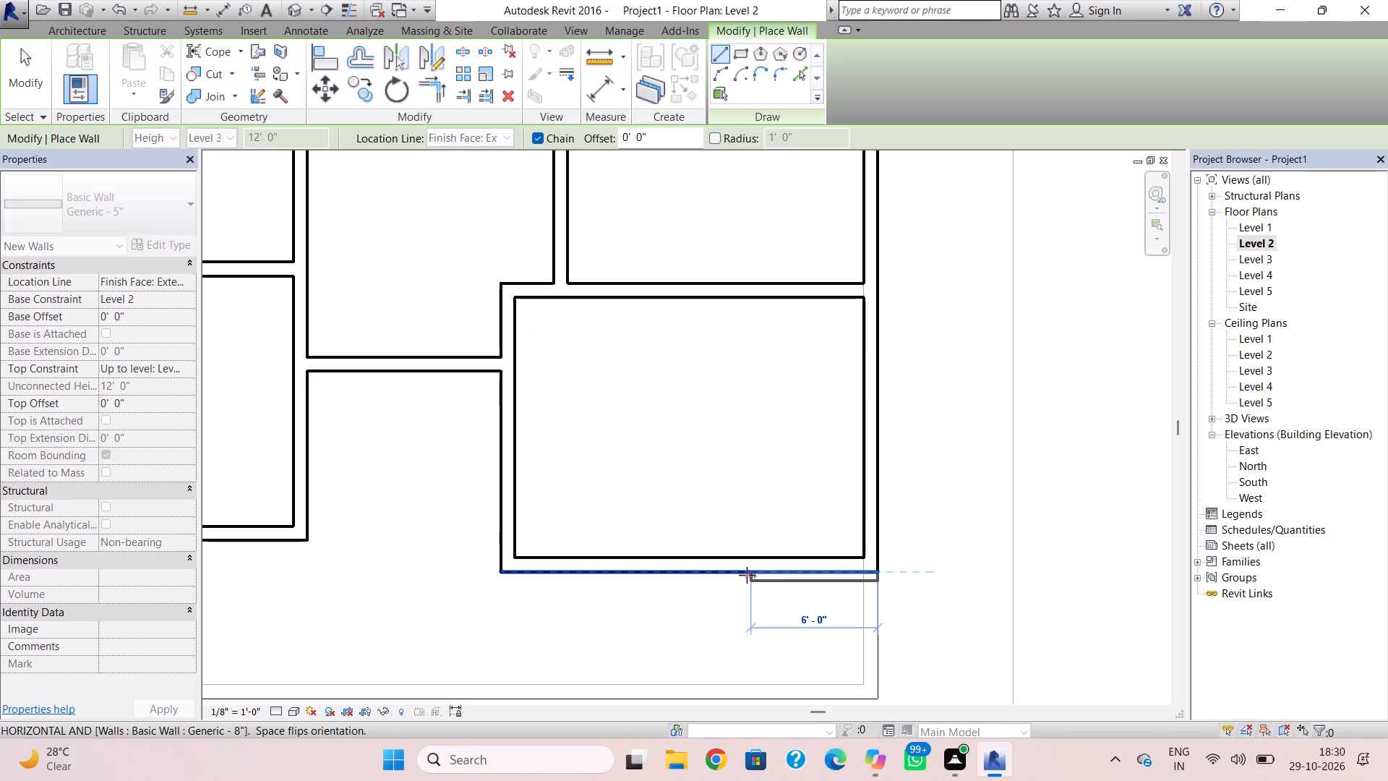
{"action": "left_click", "coordinate": [742, 574]}
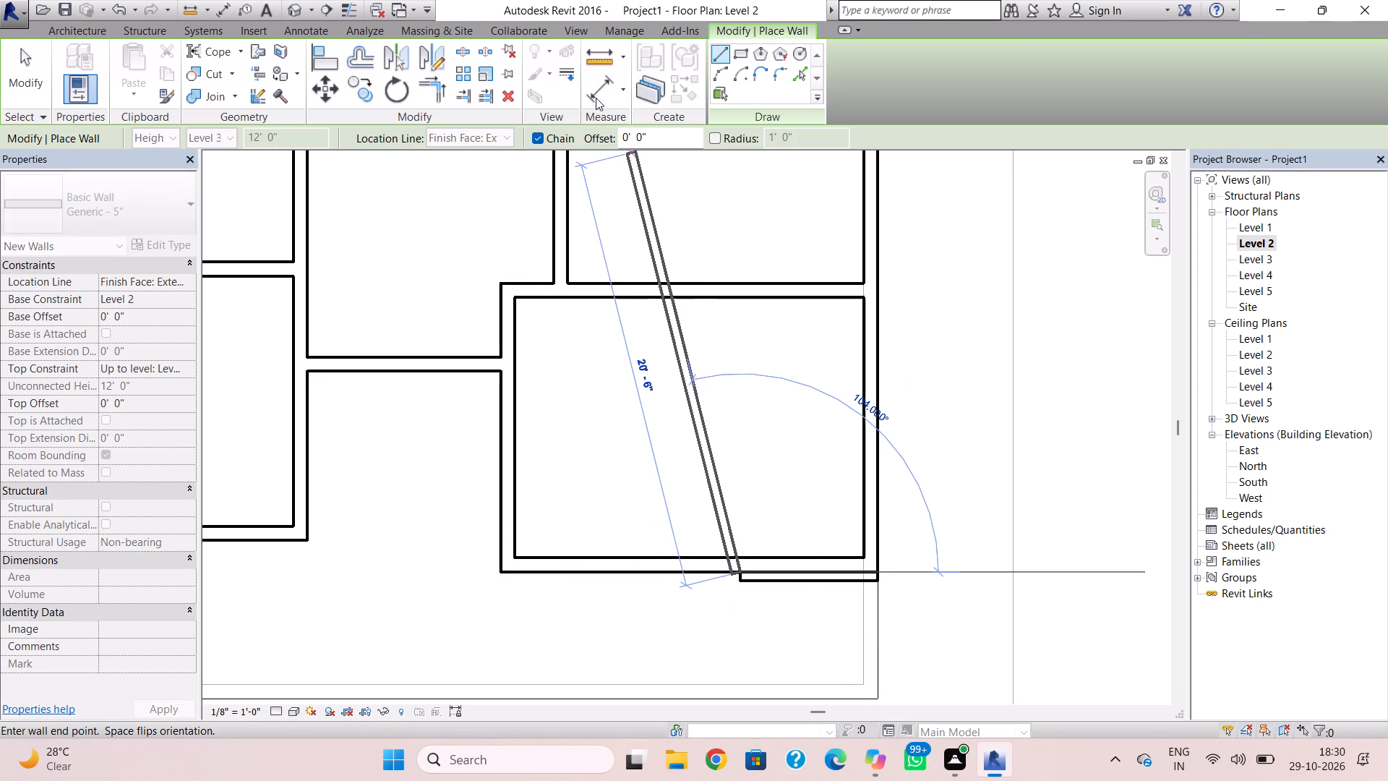
{"action": "key", "text": "Escape"}
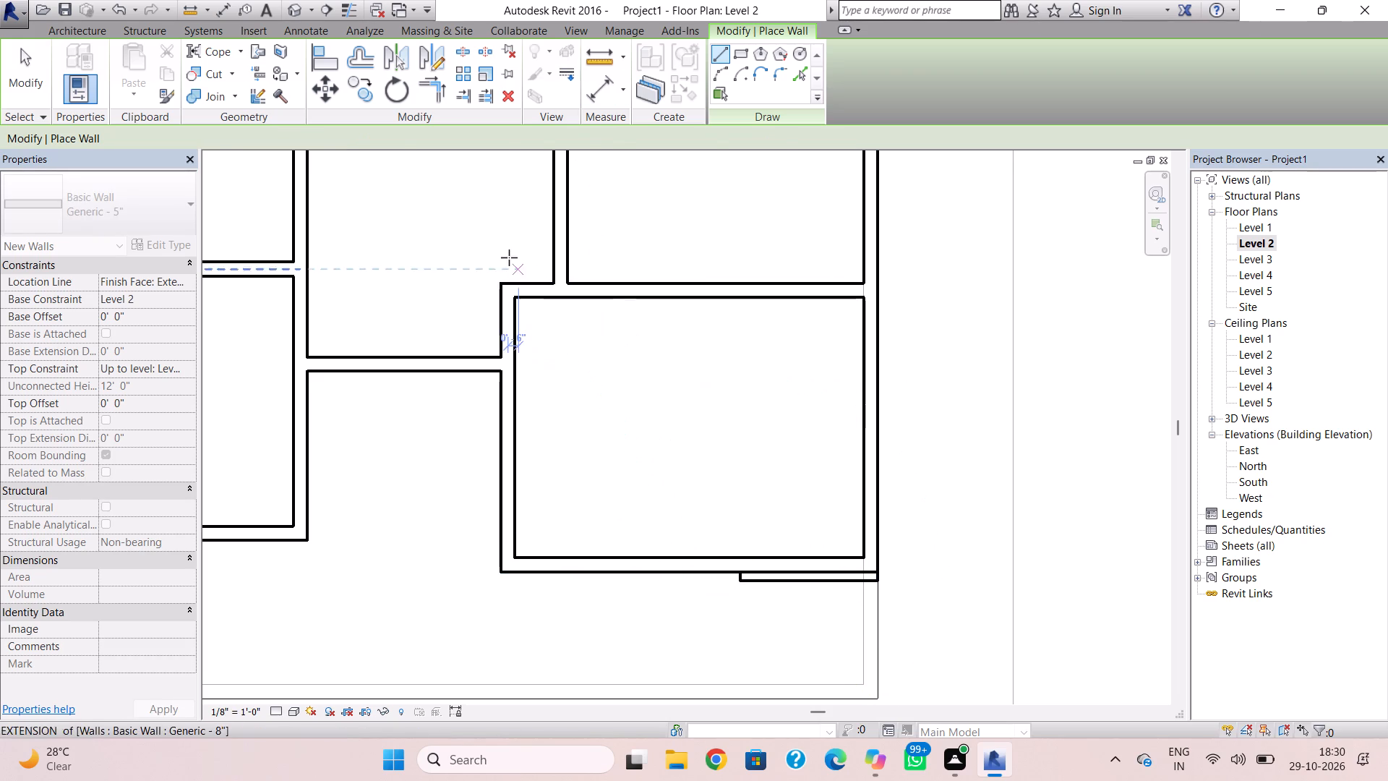
In the 3D view, stretch the top of the new 5" wall upward, well above the Level 3 roof.
{"action": "left_click", "coordinate": [286, 7]}
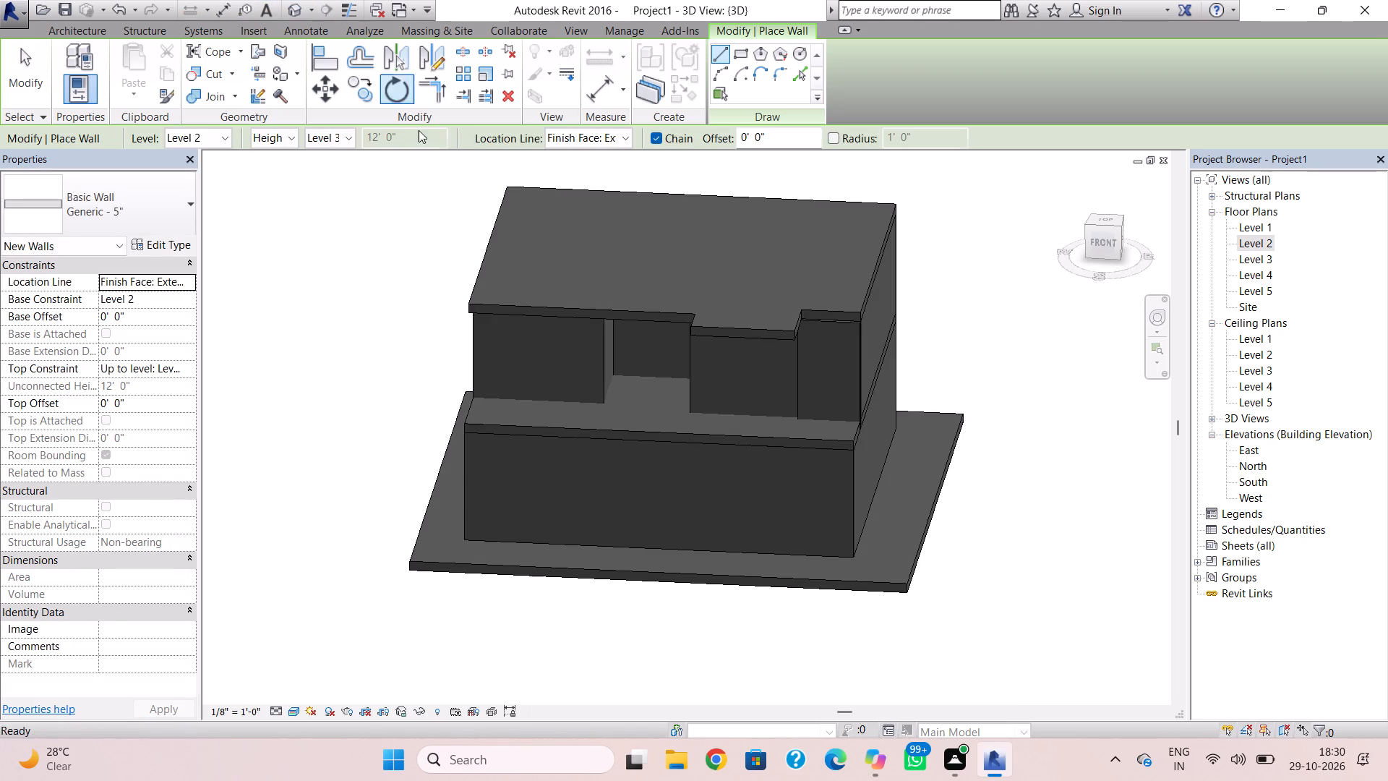
{"action": "key", "text": "Escape"}
{"action": "left_click", "coordinate": [854, 346]}
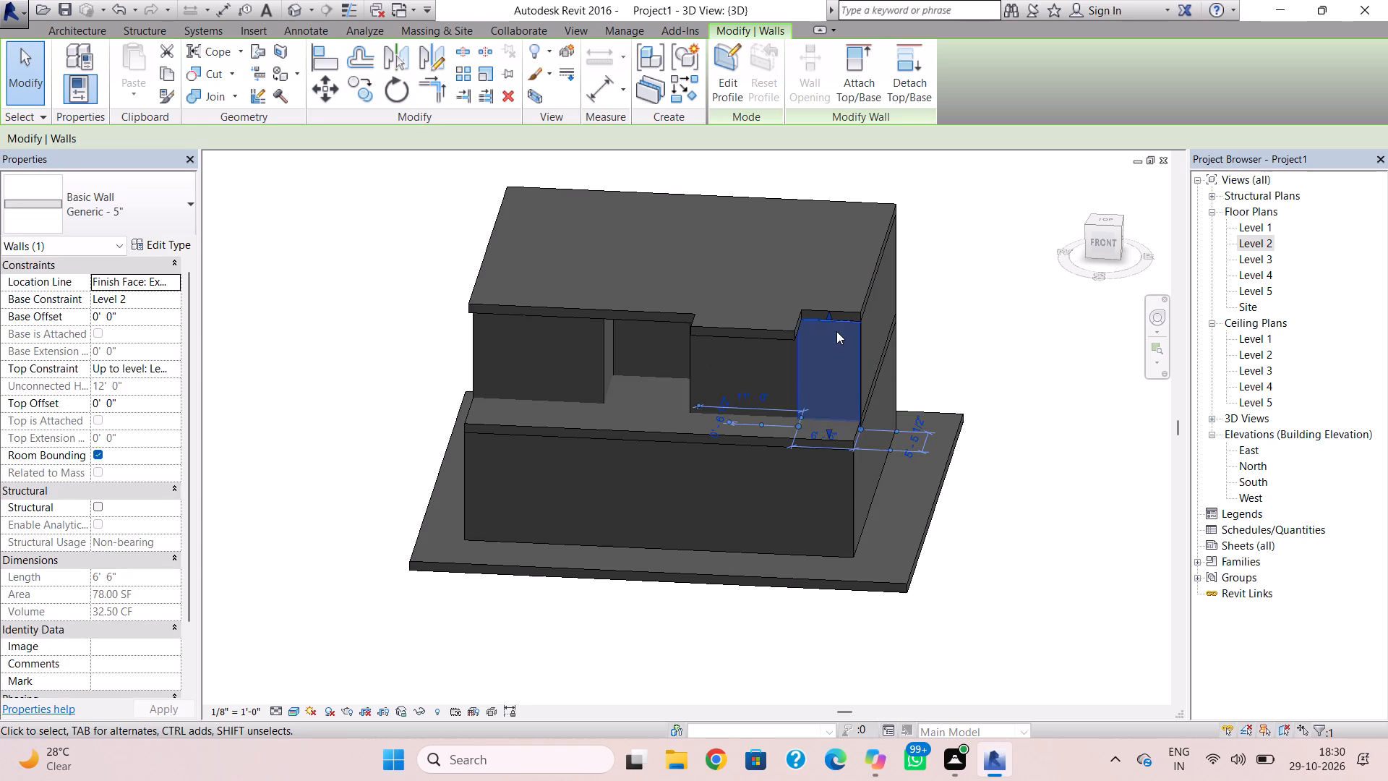
{"action": "scroll", "coordinate": [836, 331], "scroll_direction": "up", "scroll_amount": 2}
{"action": "left_click_drag", "start_coordinate": [826, 315], "coordinate": [823, 285]}
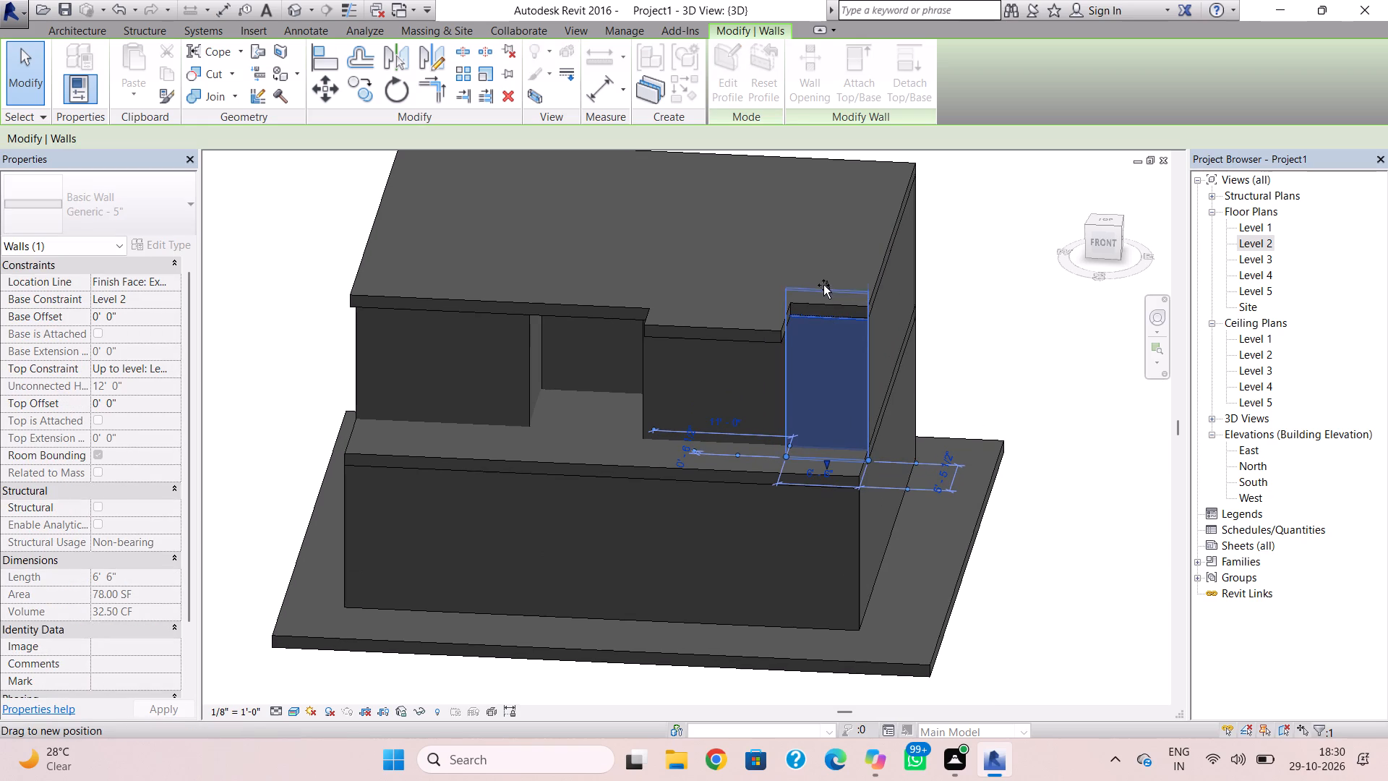
{"action": "left_click_drag", "start_coordinate": [823, 285], "coordinate": [818, 217]}
{"action": "left_click", "coordinate": [988, 323]}
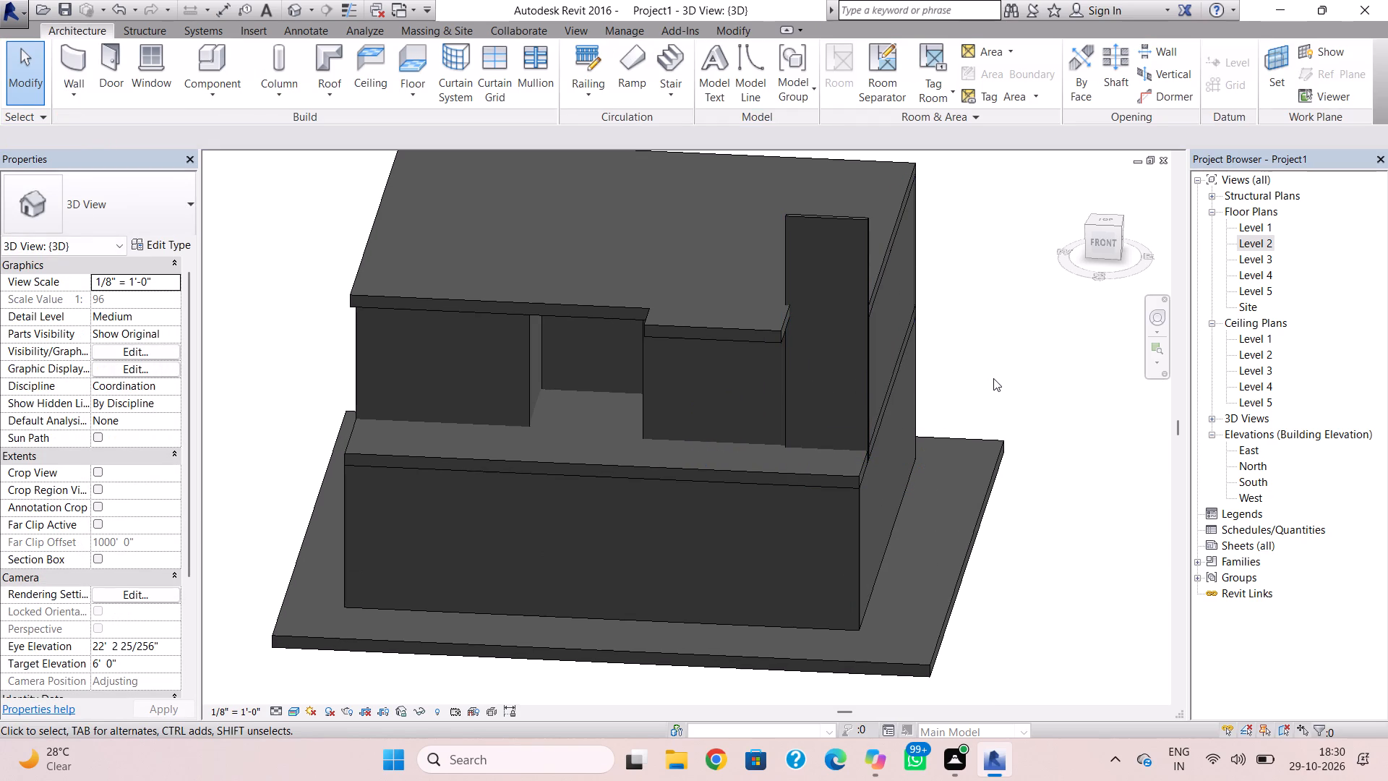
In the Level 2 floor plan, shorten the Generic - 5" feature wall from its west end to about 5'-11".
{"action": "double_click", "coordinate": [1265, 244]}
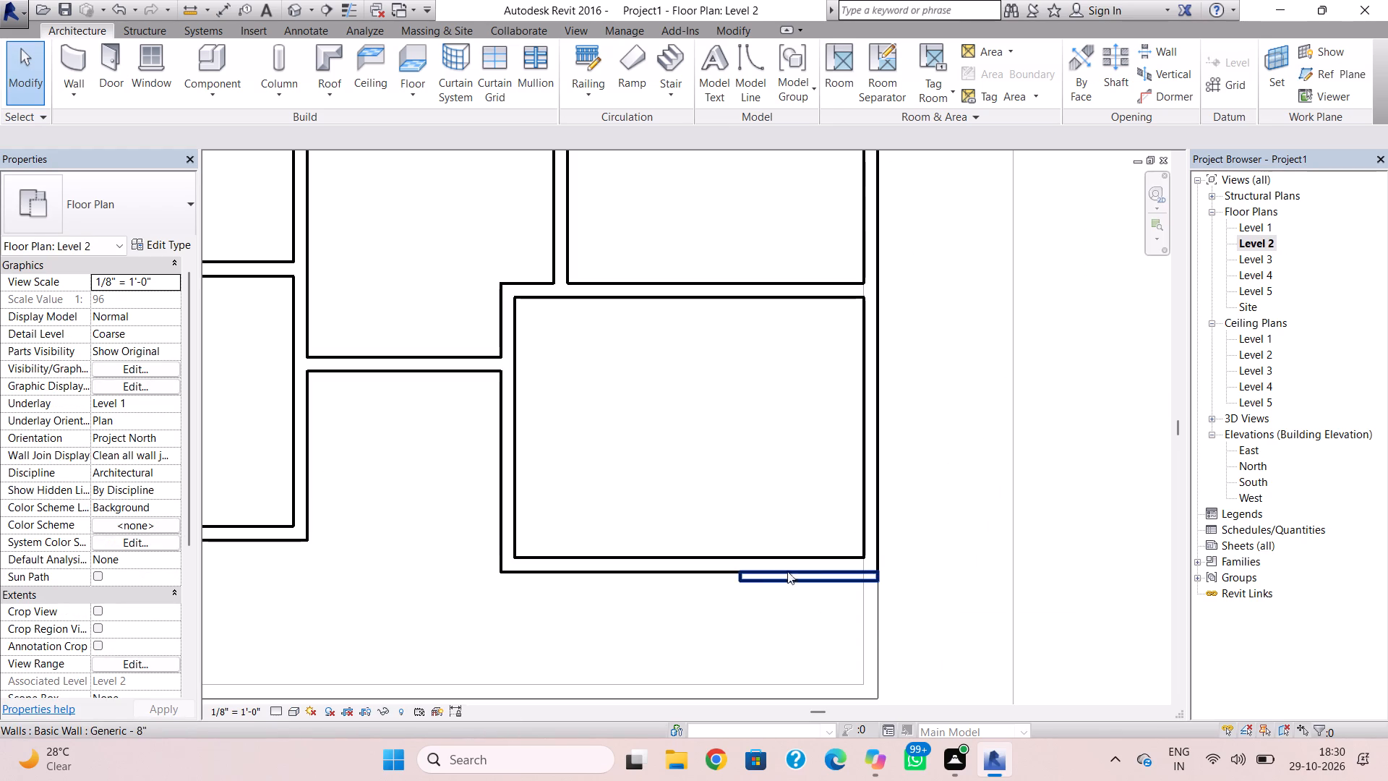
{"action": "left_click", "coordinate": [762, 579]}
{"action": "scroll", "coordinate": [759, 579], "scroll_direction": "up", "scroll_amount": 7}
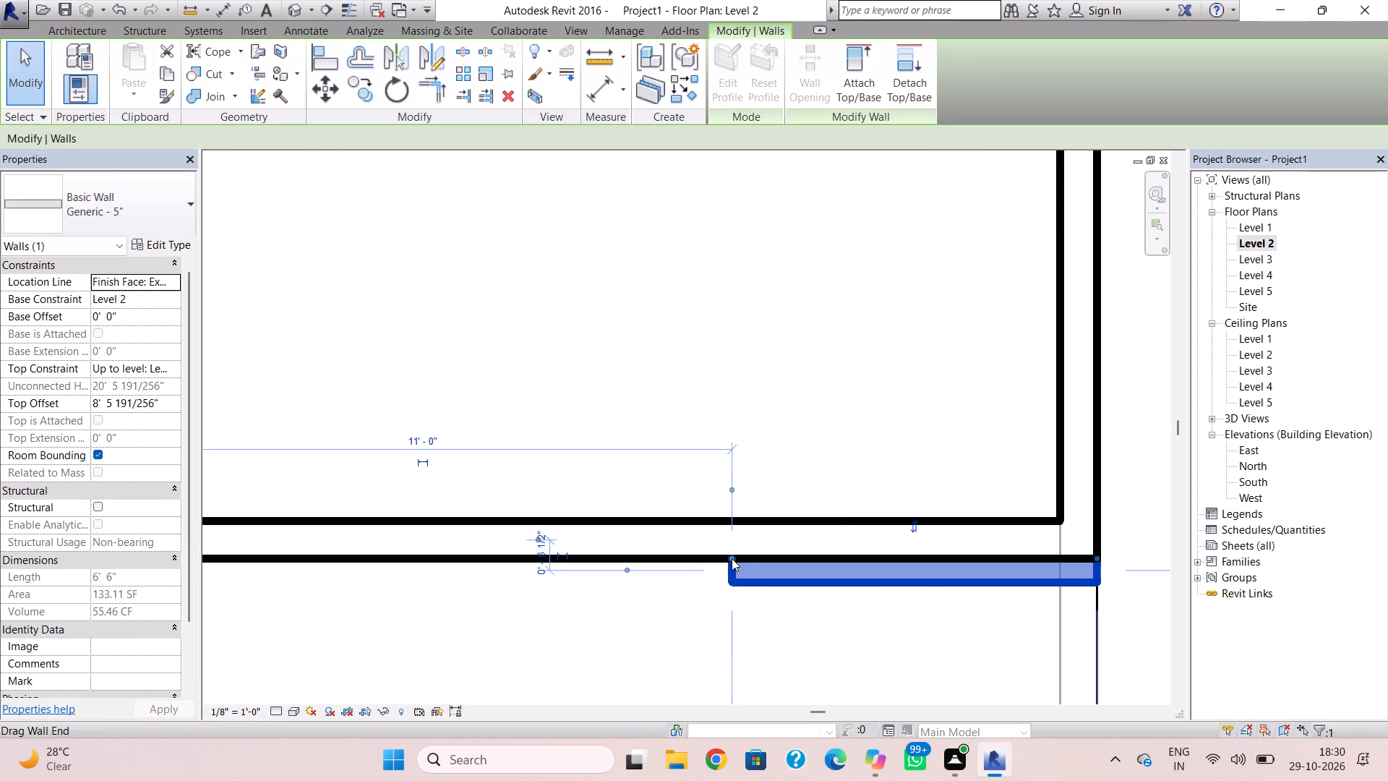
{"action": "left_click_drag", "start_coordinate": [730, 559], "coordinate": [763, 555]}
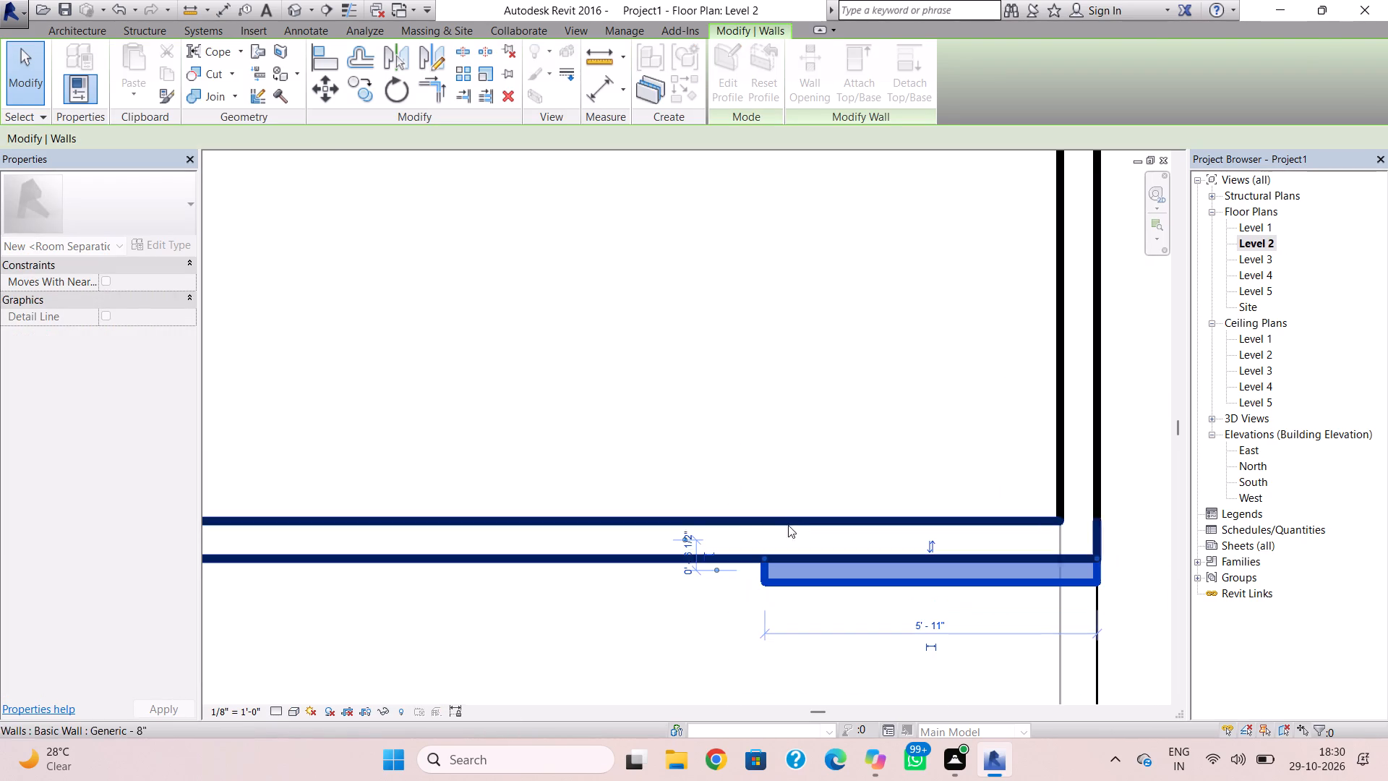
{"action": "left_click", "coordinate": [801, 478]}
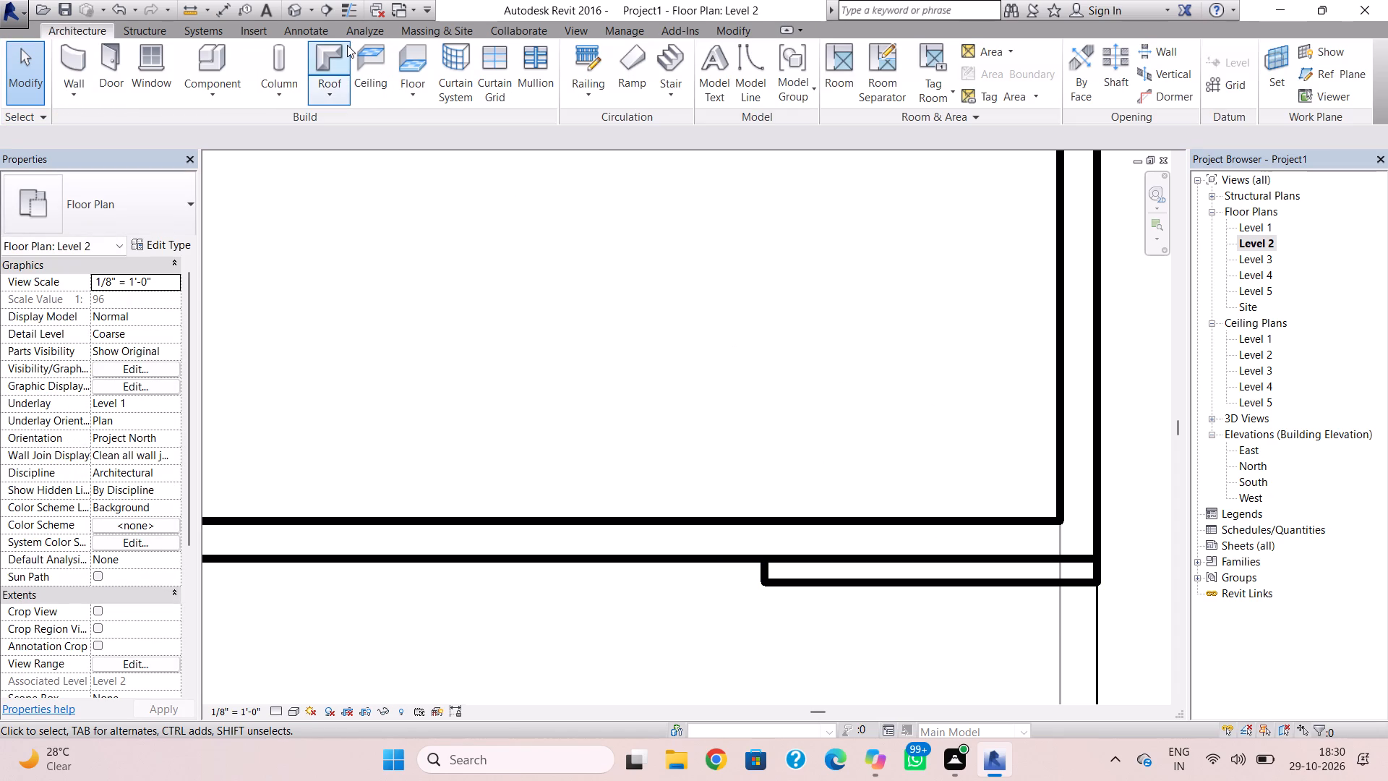
In the 3D view from above, extend the 5" wall's west end to the roof projection's edge, making it about 6'-2" long.
{"action": "left_click", "coordinate": [297, 3]}
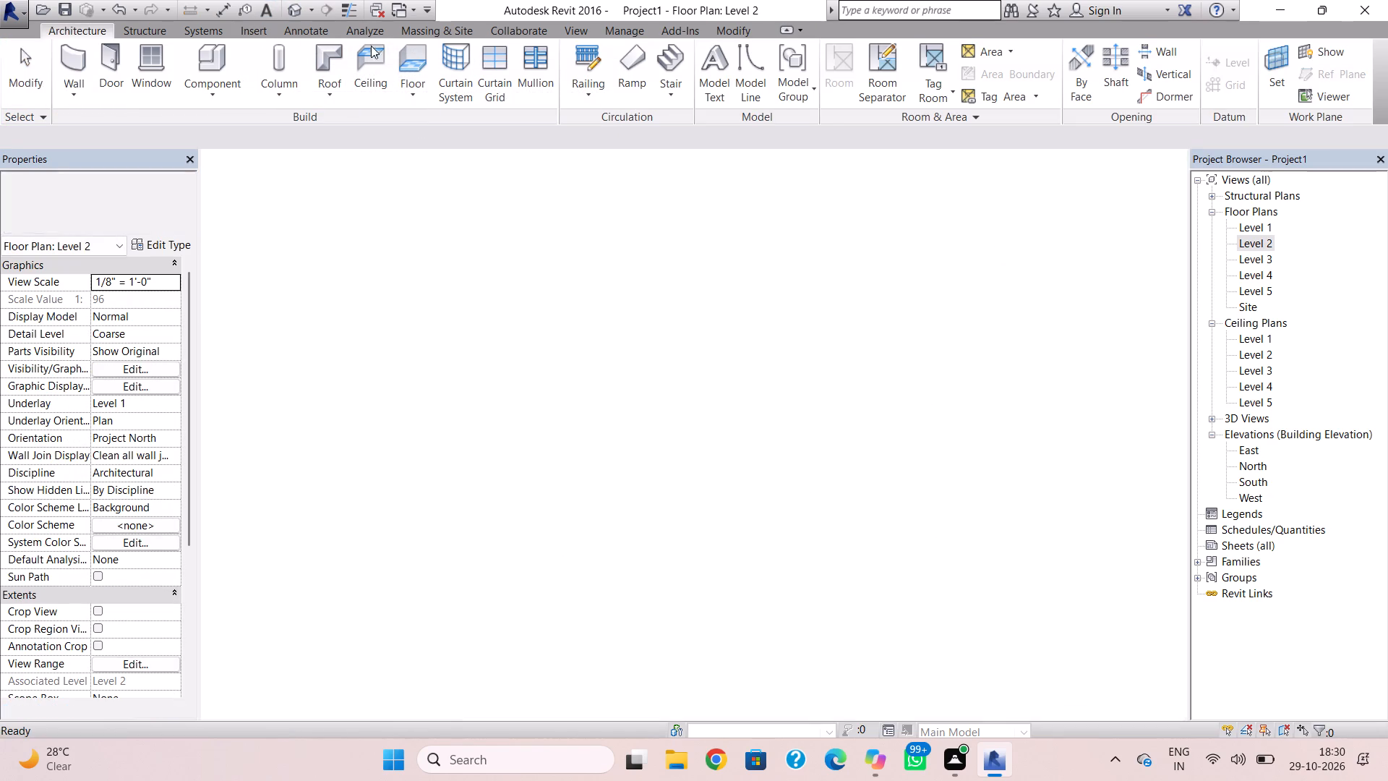
{"action": "scroll", "coordinate": [804, 385], "scroll_direction": "up", "scroll_amount": 3}
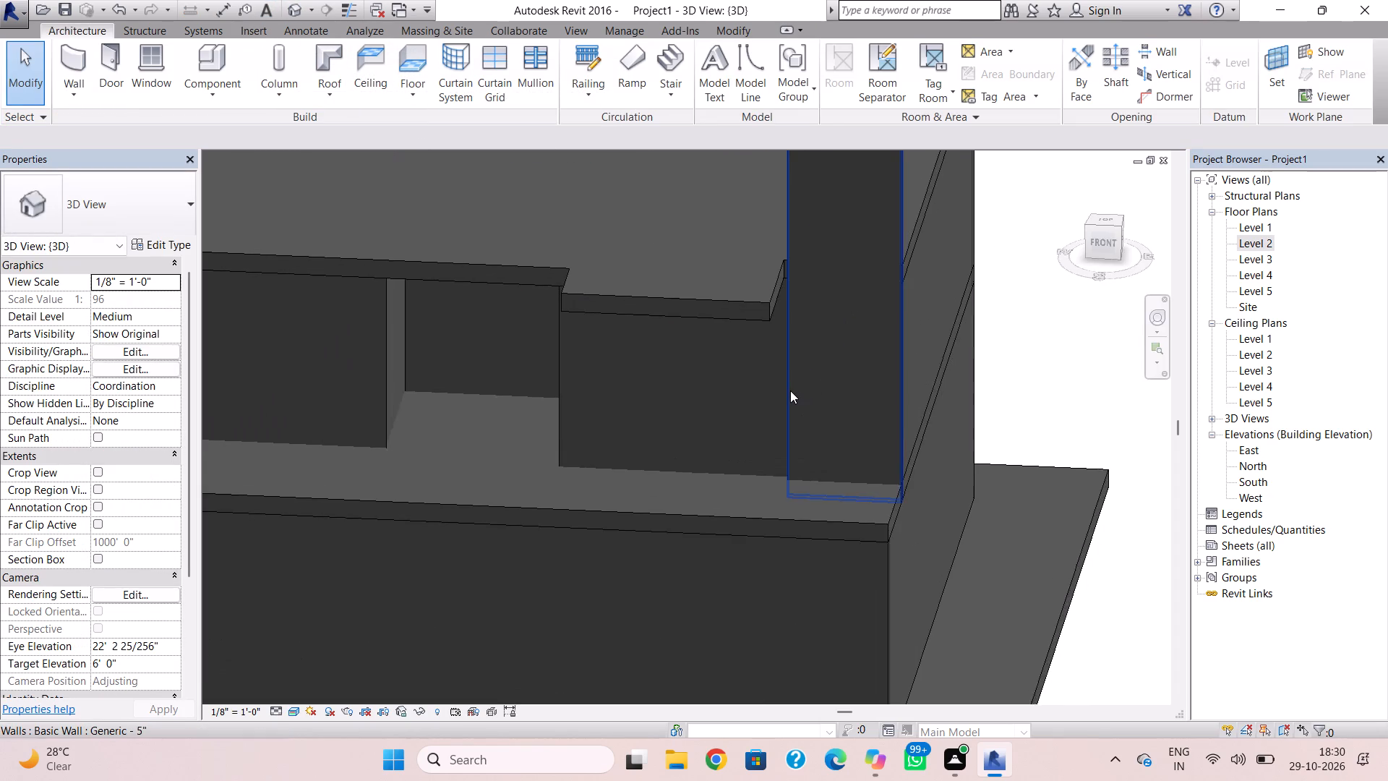
{"action": "scroll", "coordinate": [790, 390], "scroll_direction": "up", "scroll_amount": 3}
{"action": "left_click", "coordinate": [790, 390]}
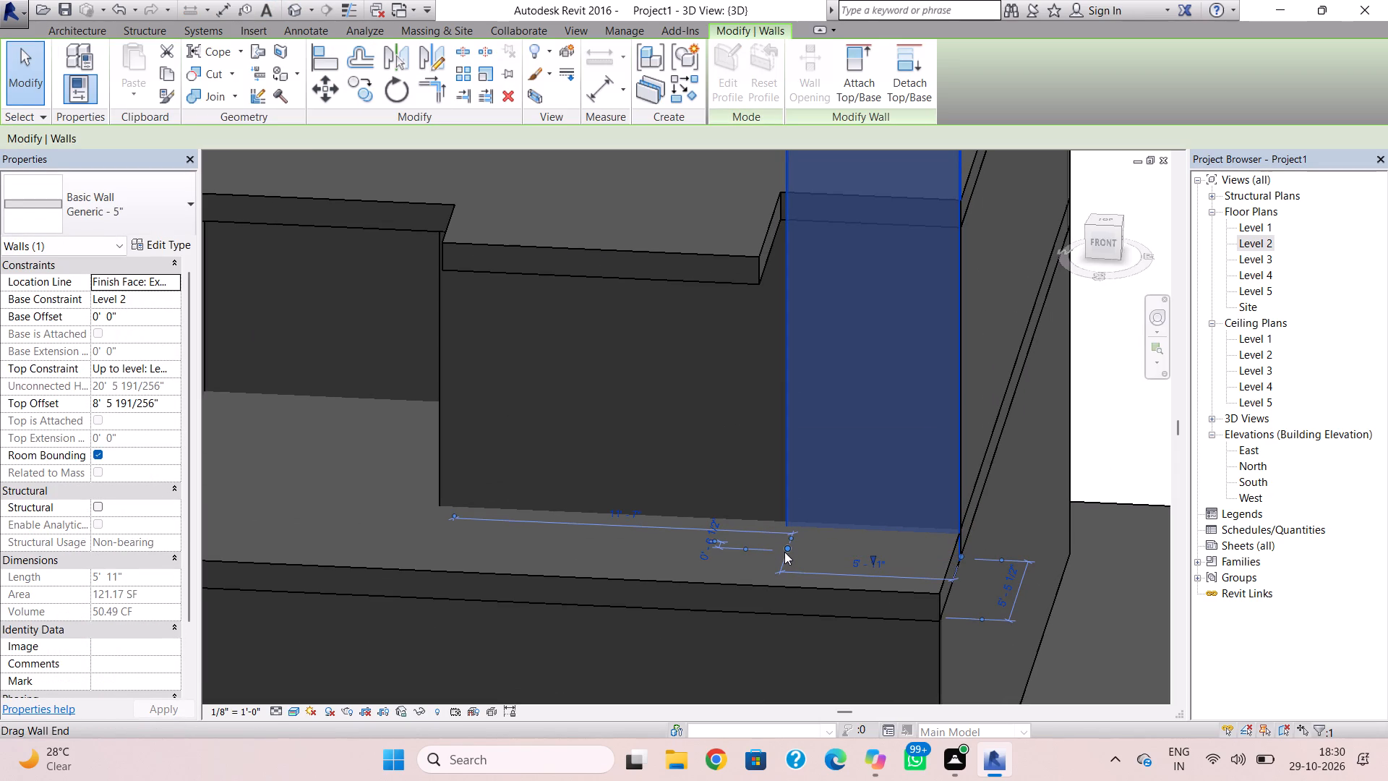
{"action": "scroll", "coordinate": [789, 552], "scroll_direction": "up", "scroll_amount": 3}
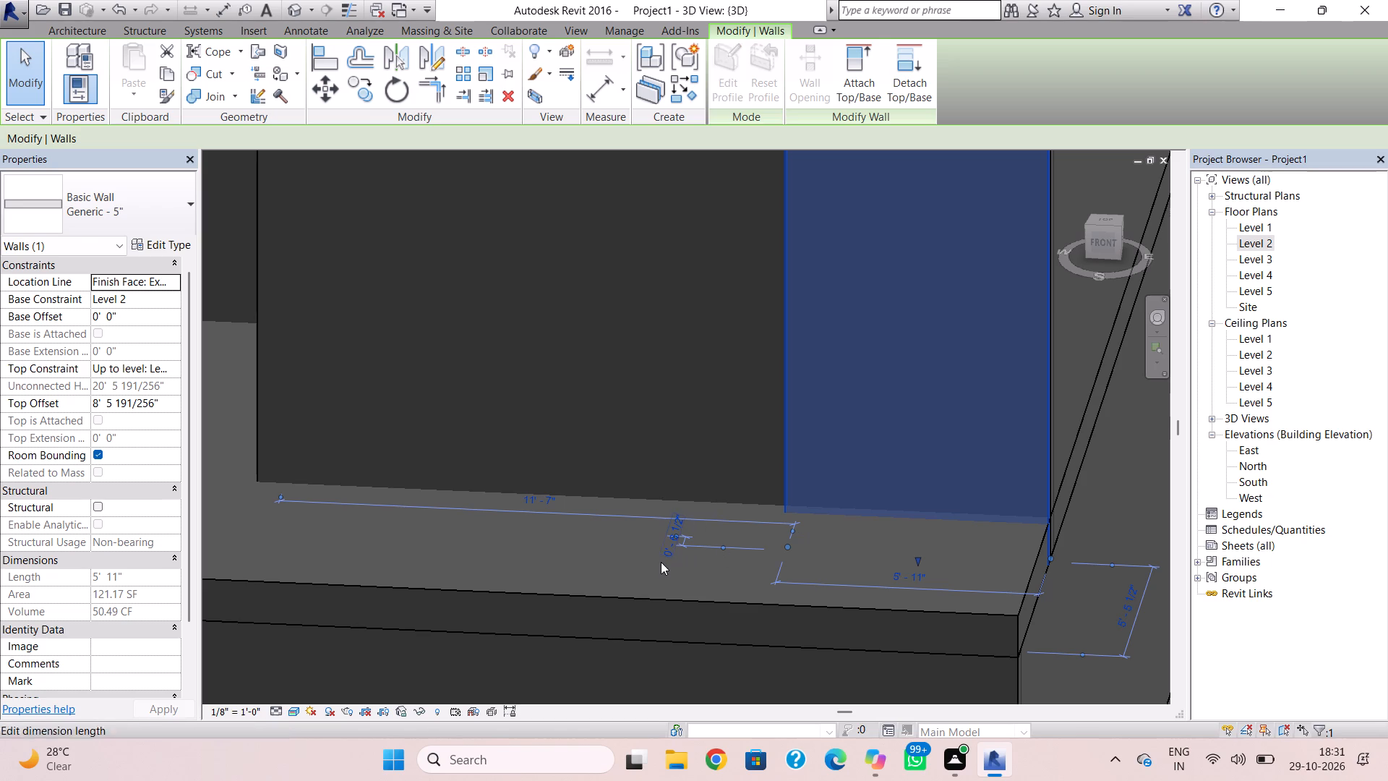
{"action": "right_click_drag", "start_coordinate": [661, 562], "coordinate": [690, 527], "text": "shift"}
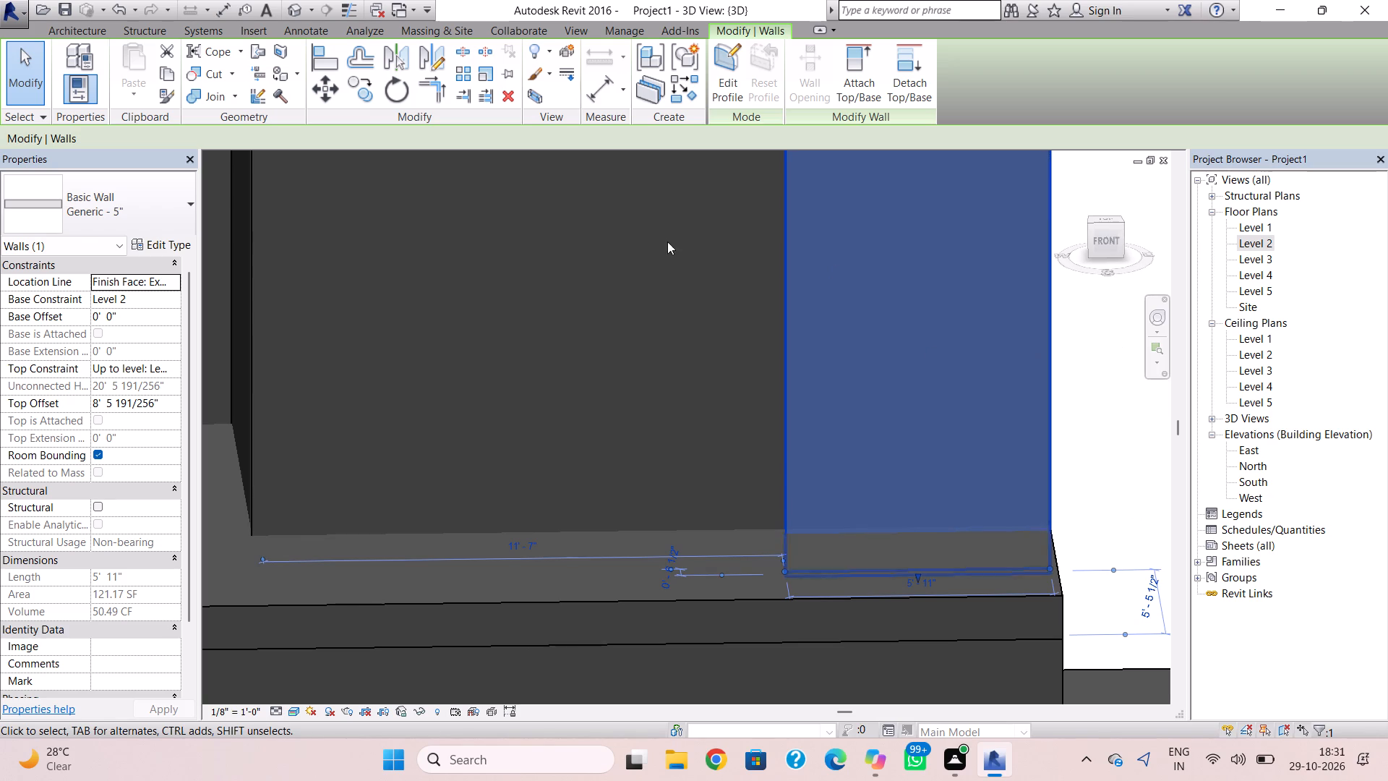
{"action": "left_click", "coordinate": [575, 283]}
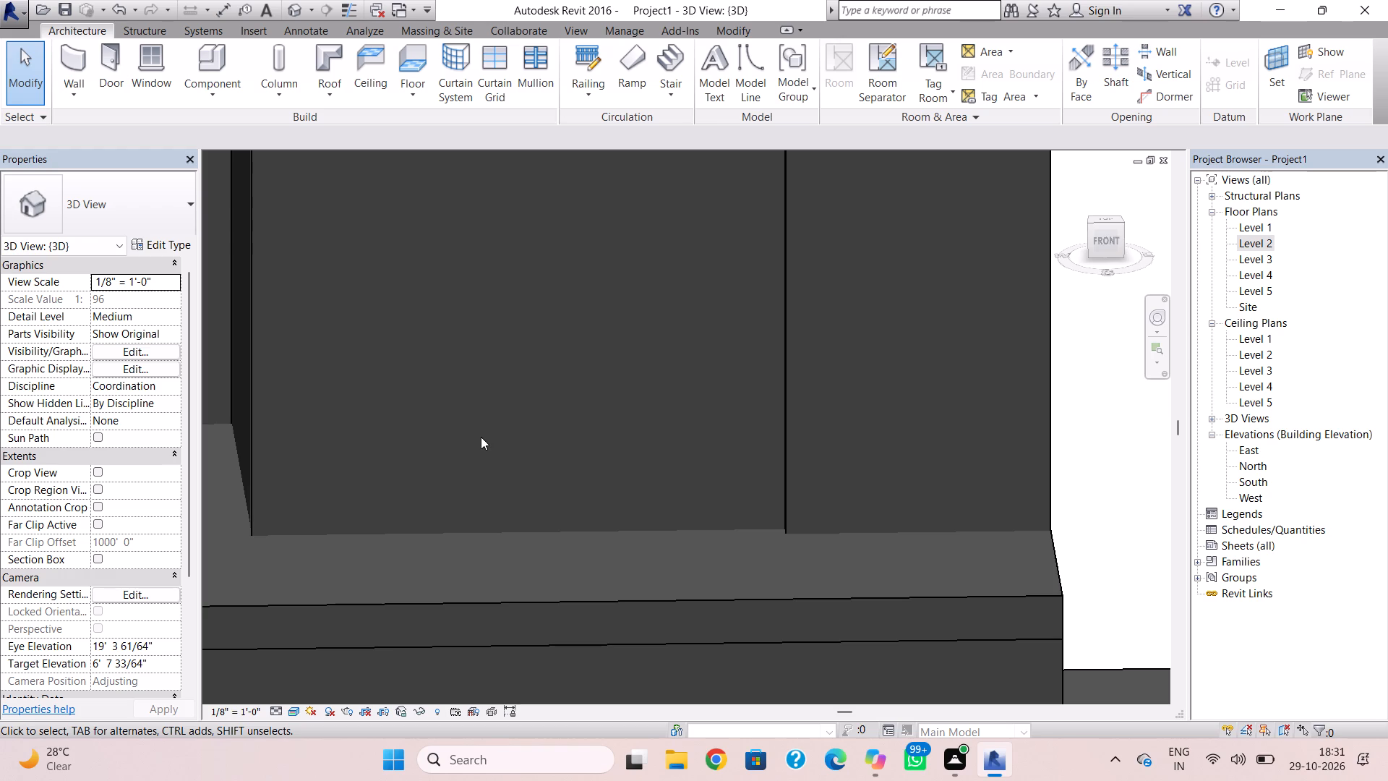
{"action": "scroll", "coordinate": [465, 445], "scroll_direction": "down", "scroll_amount": 3}
{"action": "scroll", "coordinate": [698, 444], "scroll_direction": "down", "scroll_amount": 2}
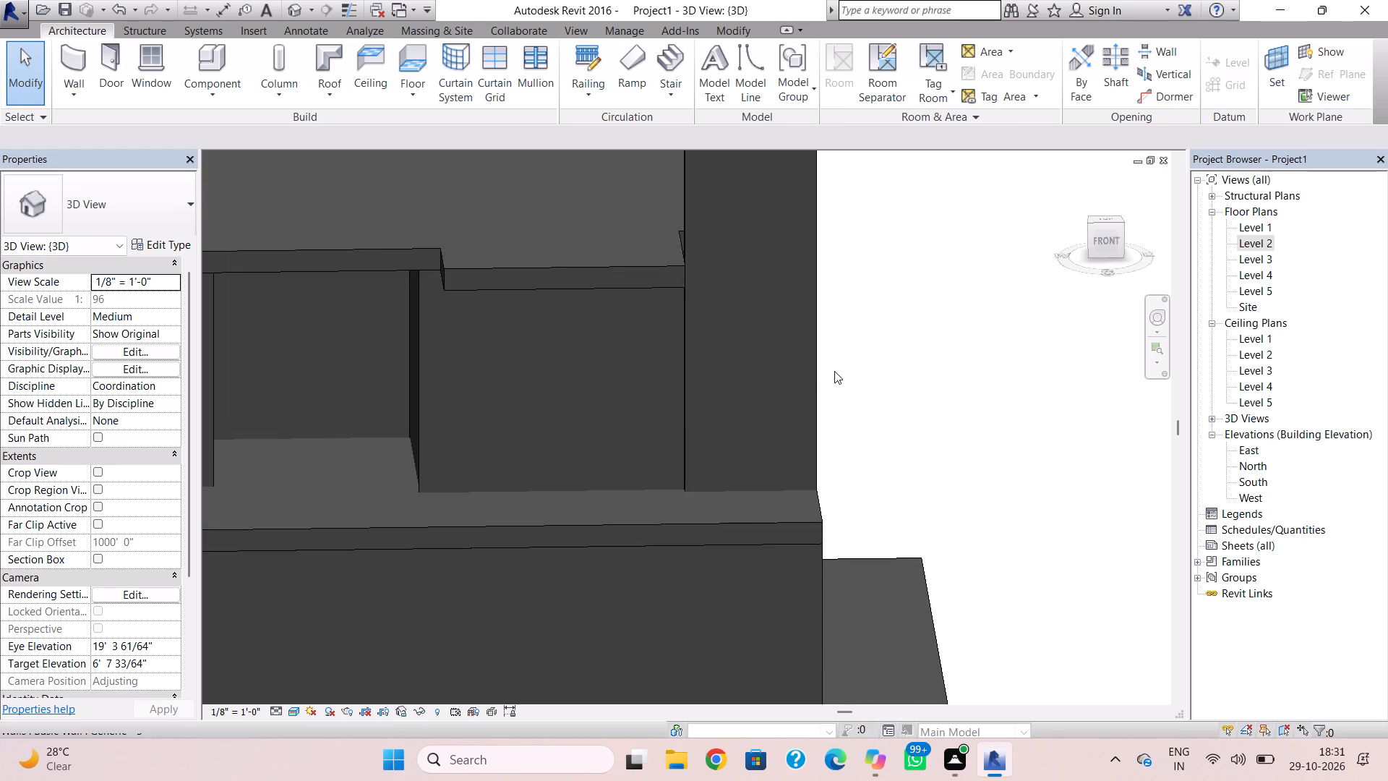
{"action": "middle_click_drag", "start_coordinate": [839, 379], "coordinate": [823, 419]}
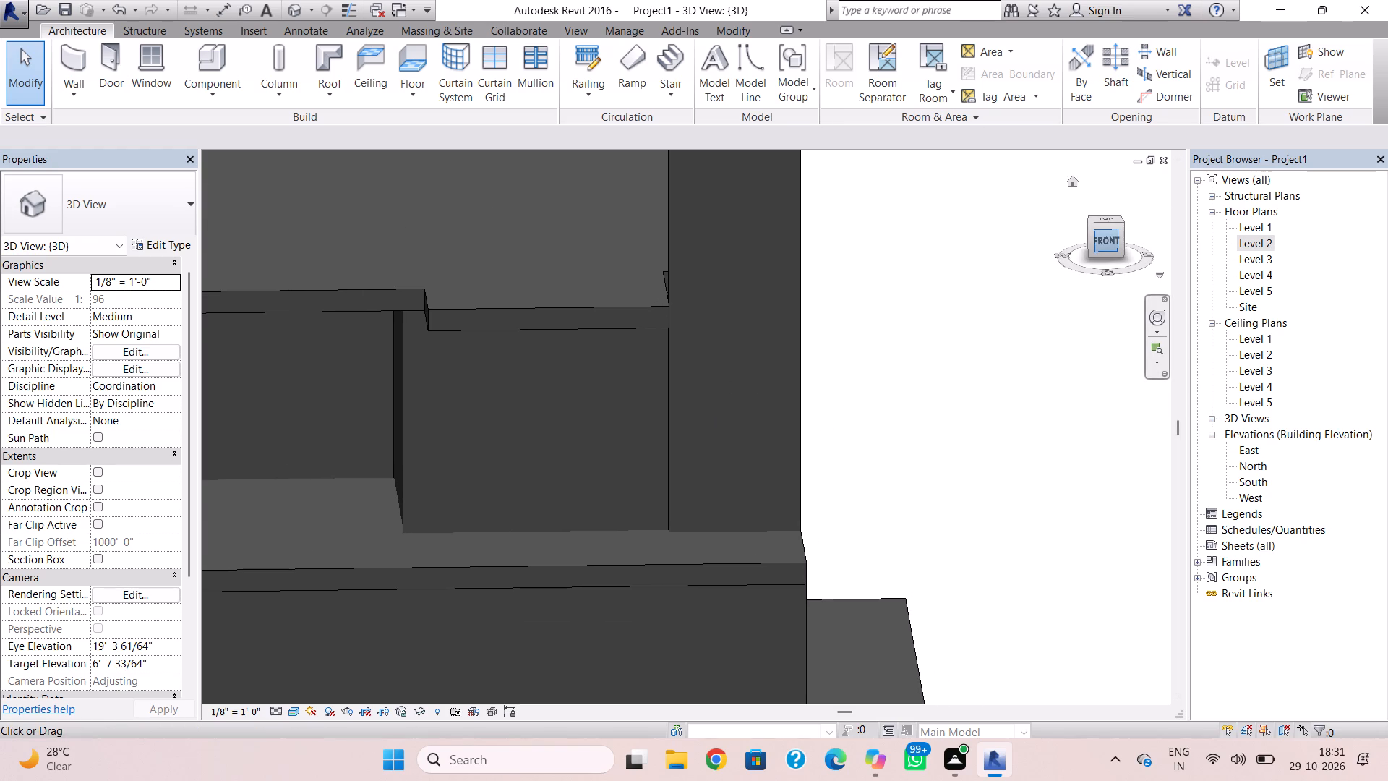
{"action": "left_click_drag", "start_coordinate": [1091, 240], "coordinate": [1139, 260]}
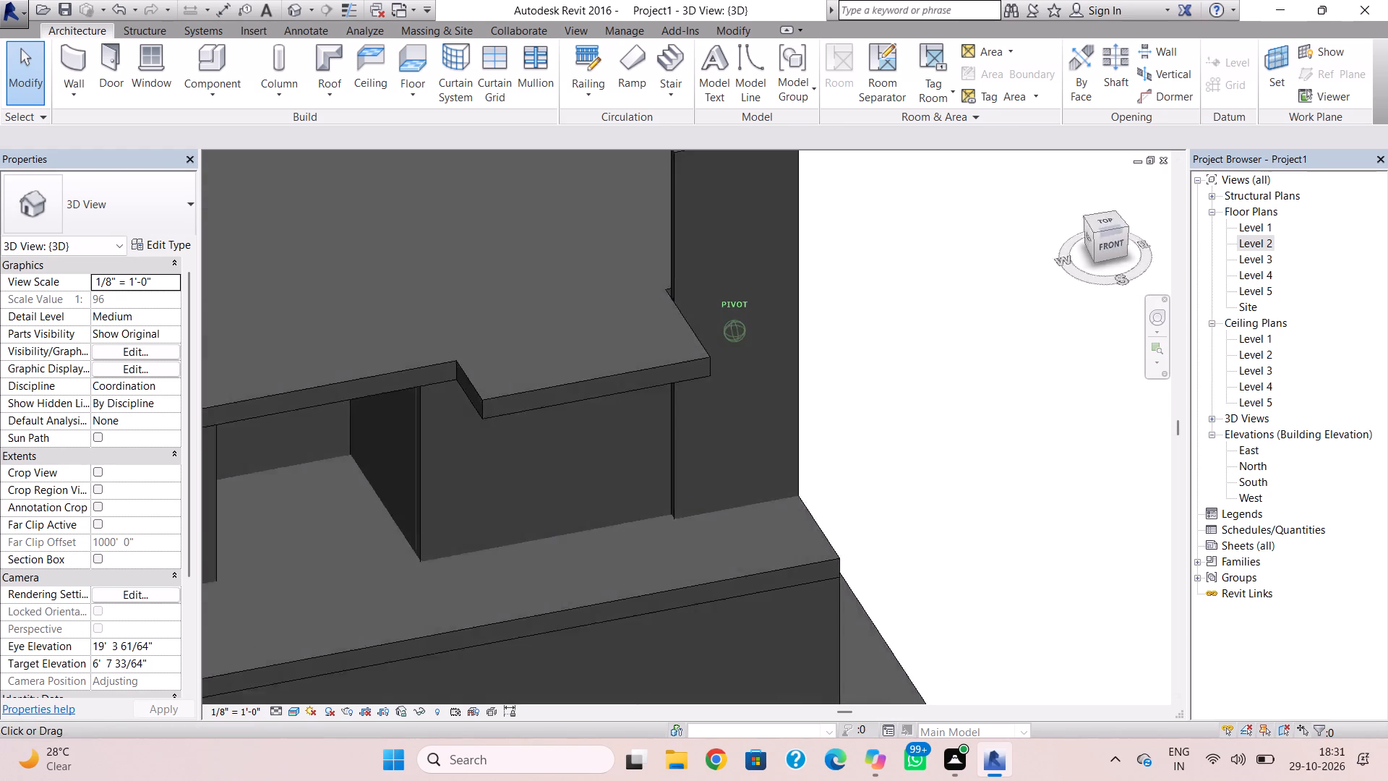
{"action": "left_click_drag", "start_coordinate": [1139, 260], "coordinate": [1067, 331]}
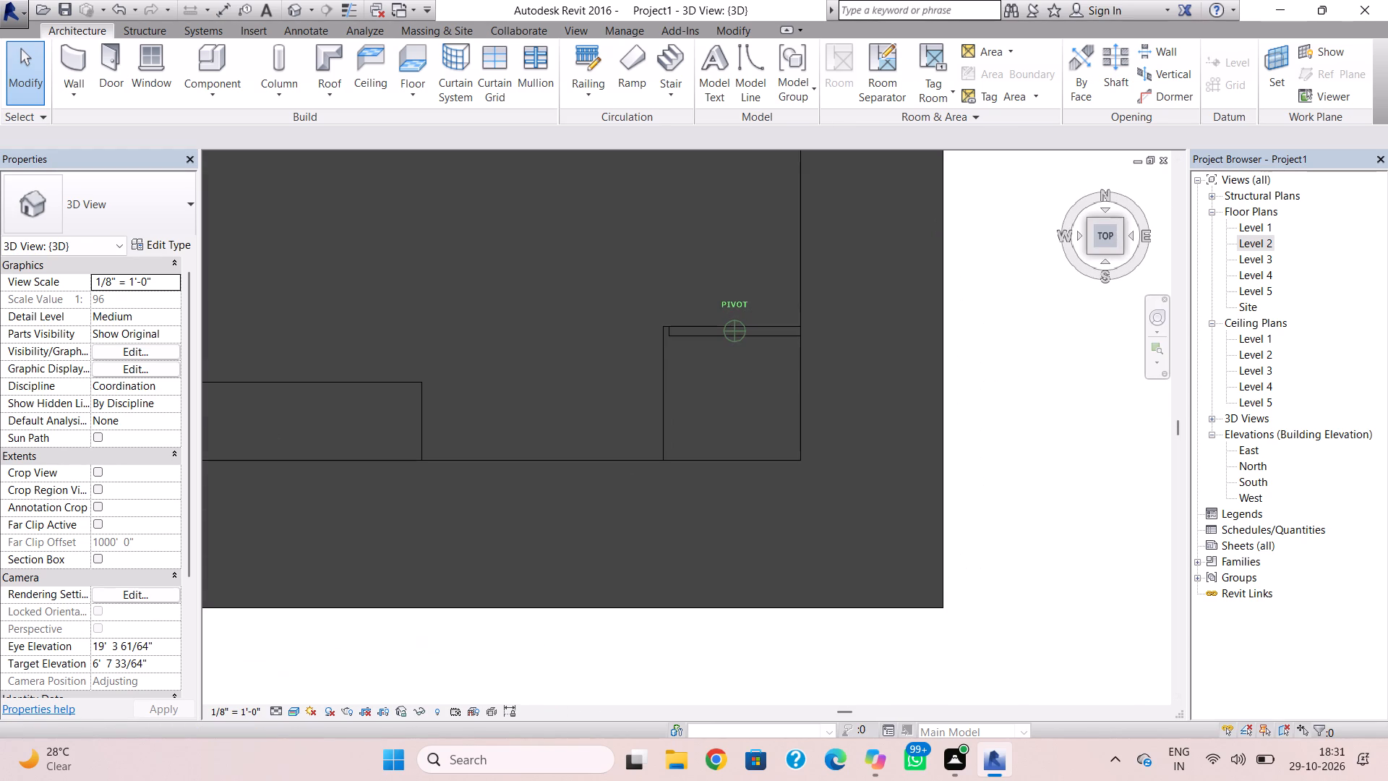
{"action": "left_click_drag", "start_coordinate": [1067, 331], "coordinate": [1058, 304]}
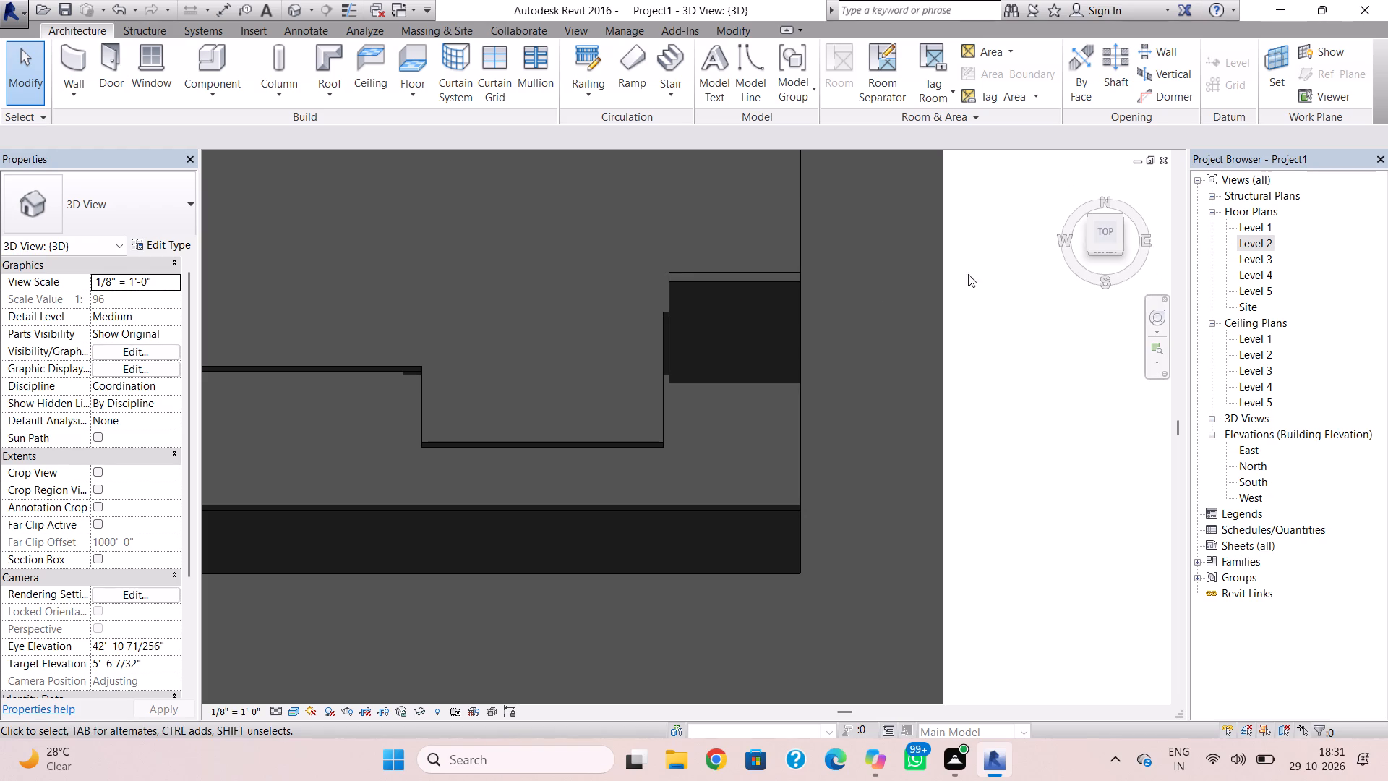
{"action": "left_click", "coordinate": [690, 281]}
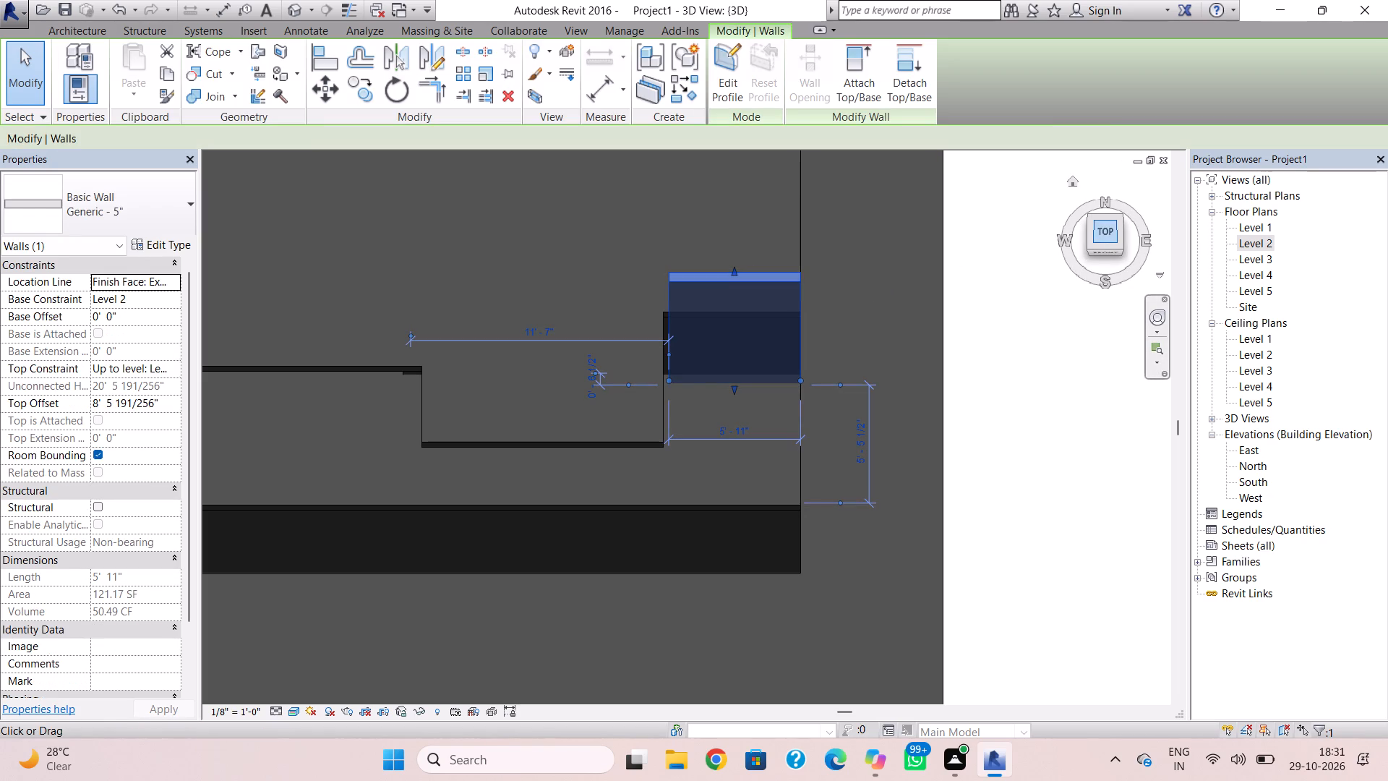
{"action": "left_click_drag", "start_coordinate": [1098, 229], "coordinate": [1107, 245]}
{"action": "scroll", "coordinate": [723, 341], "scroll_direction": "down", "scroll_amount": 1}
{"action": "scroll", "coordinate": [693, 349], "scroll_direction": "up", "scroll_amount": 7}
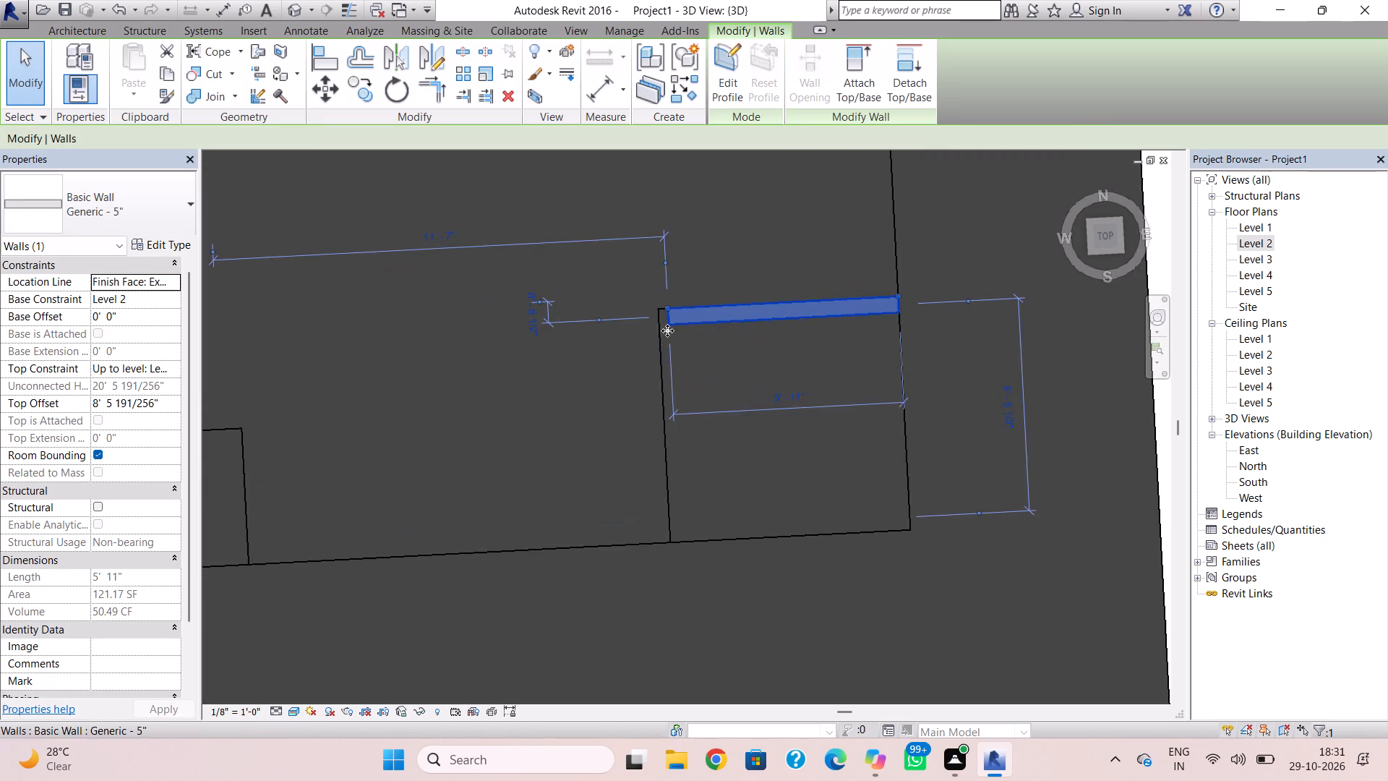
{"action": "scroll", "coordinate": [667, 330], "scroll_direction": "up", "scroll_amount": 5}
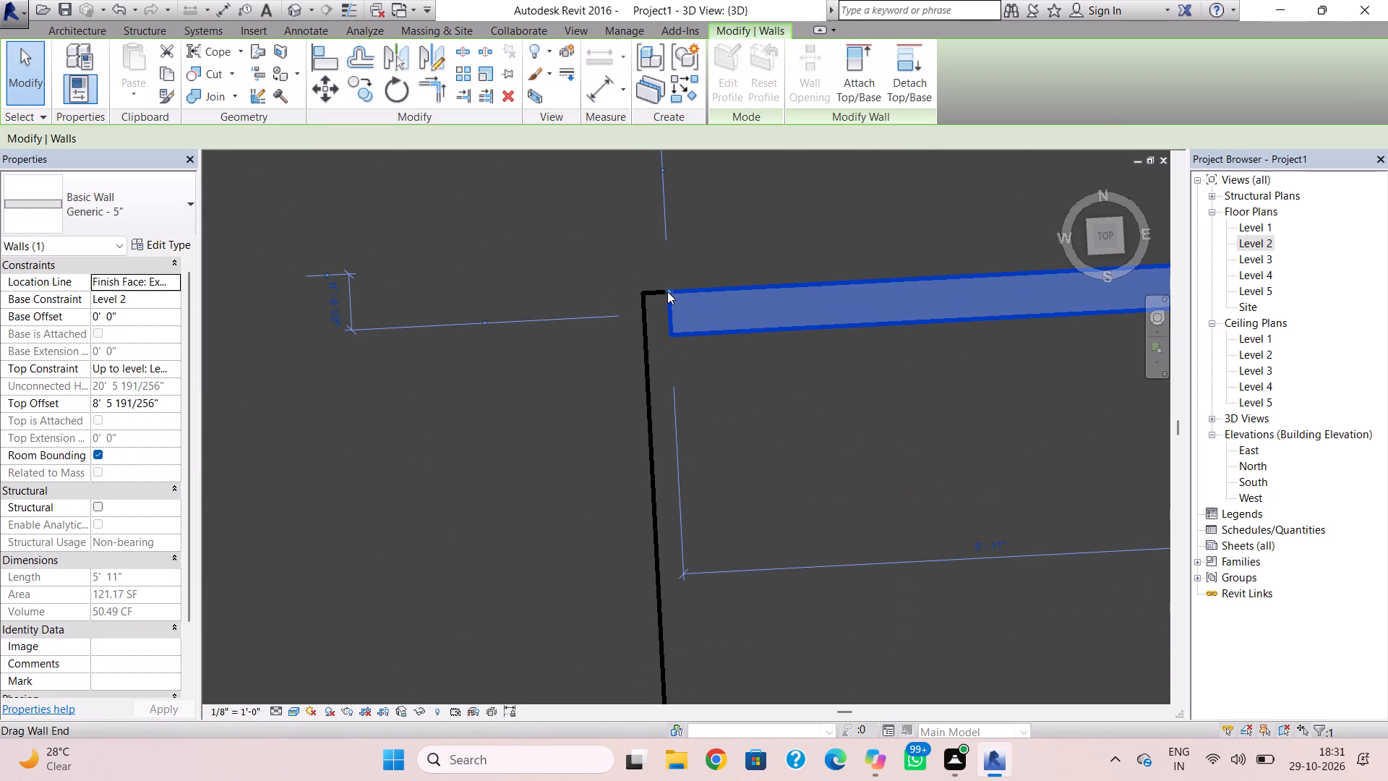
{"action": "left_click_drag", "start_coordinate": [667, 291], "coordinate": [651, 296]}
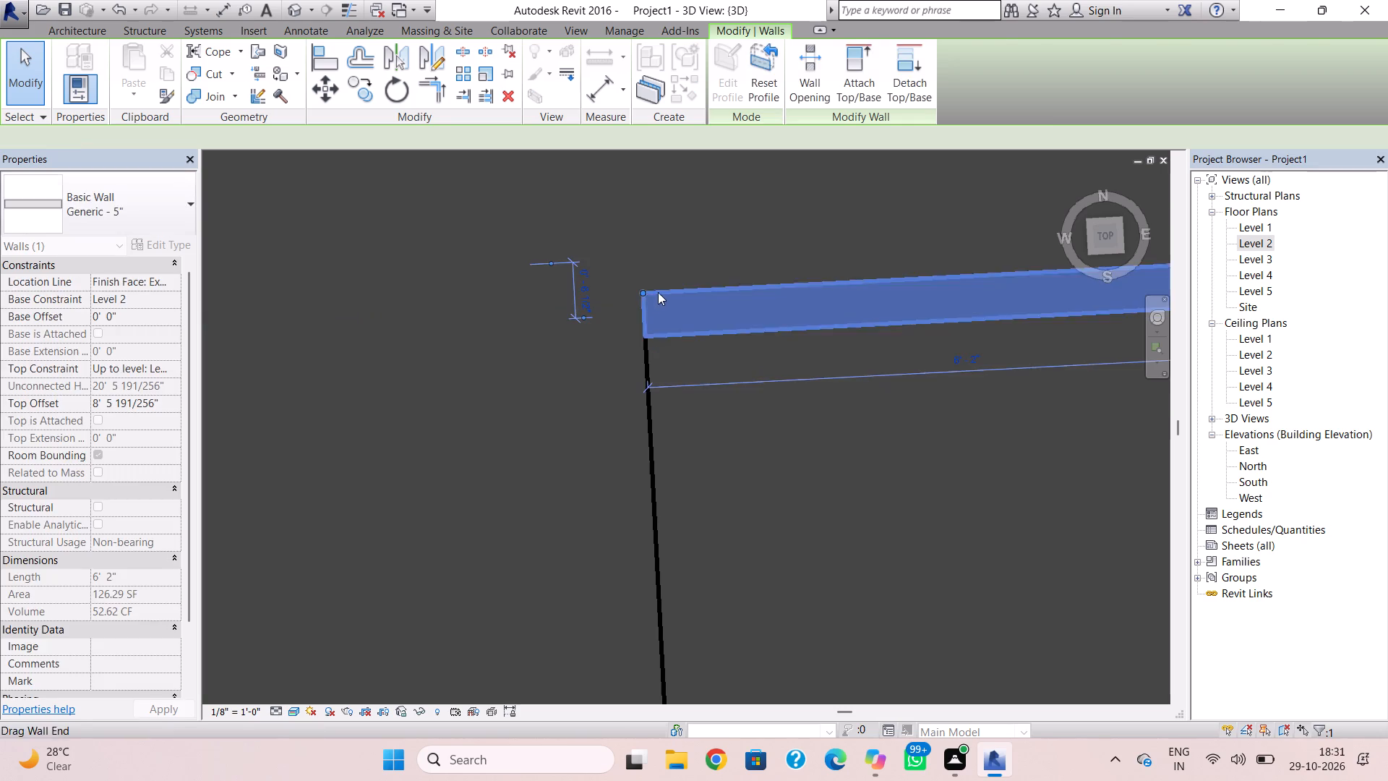
{"action": "left_click", "coordinate": [682, 257]}
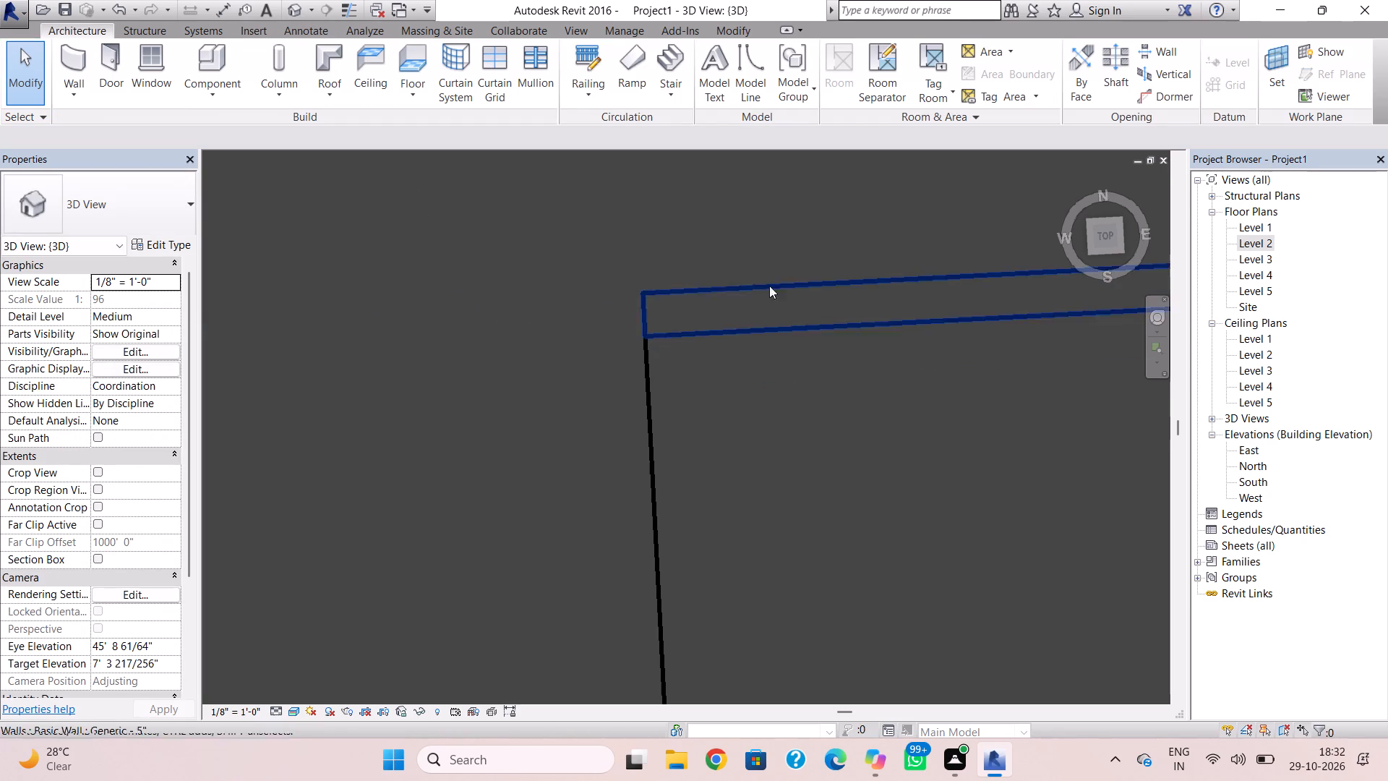
Examine the whole building in 3D from the front and above, checking the feature wall, roof overhang and Level 2 slab.
{"action": "left_click", "coordinate": [1105, 263]}
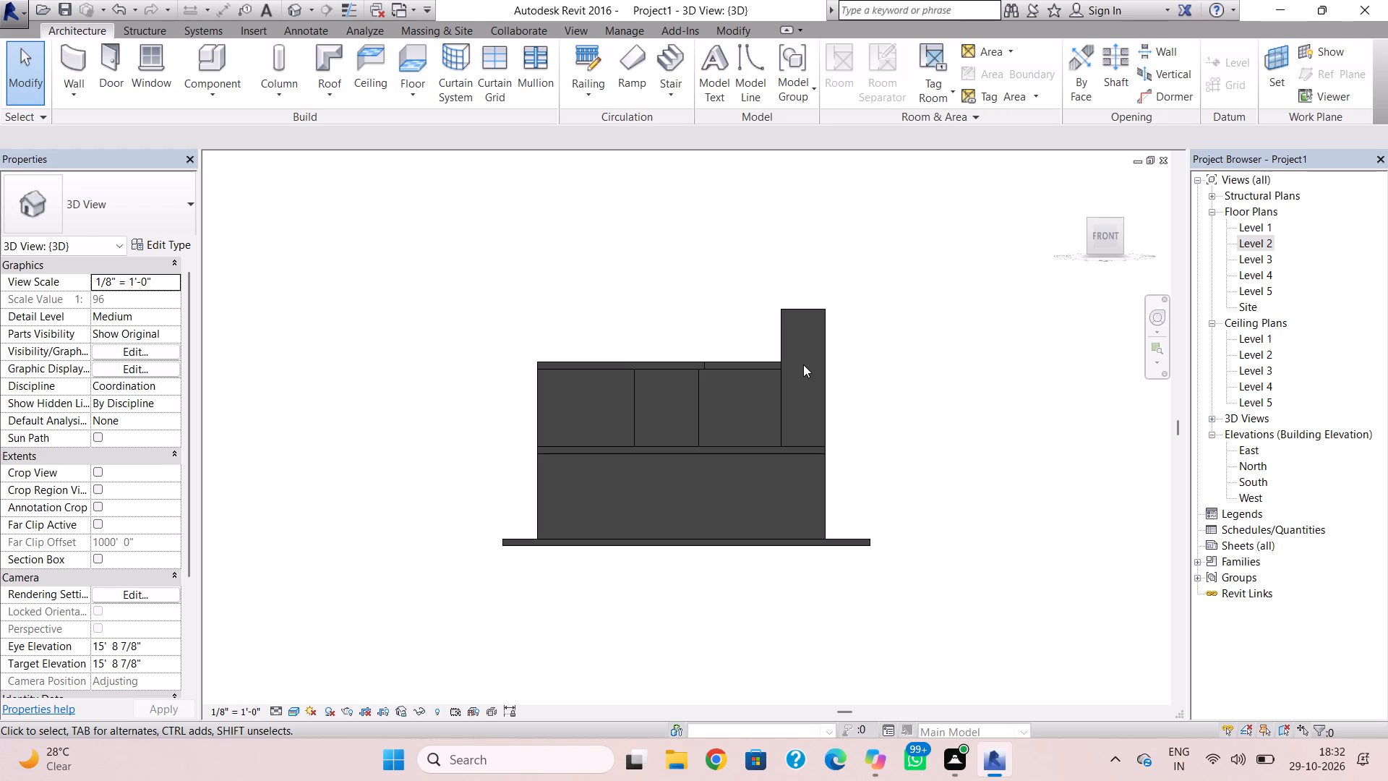
{"action": "left_click", "coordinate": [1105, 221]}
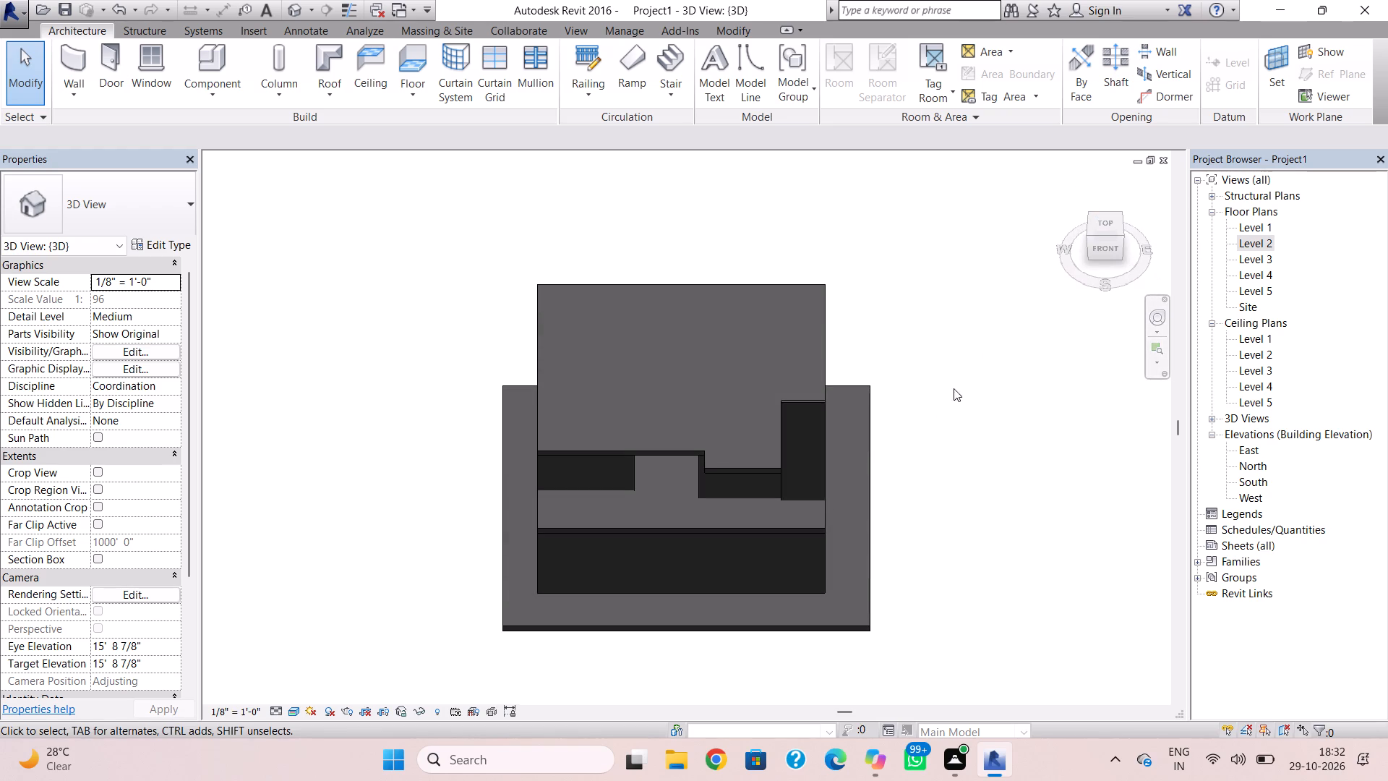
{"action": "left_click_drag", "start_coordinate": [1108, 254], "coordinate": [1122, 187]}
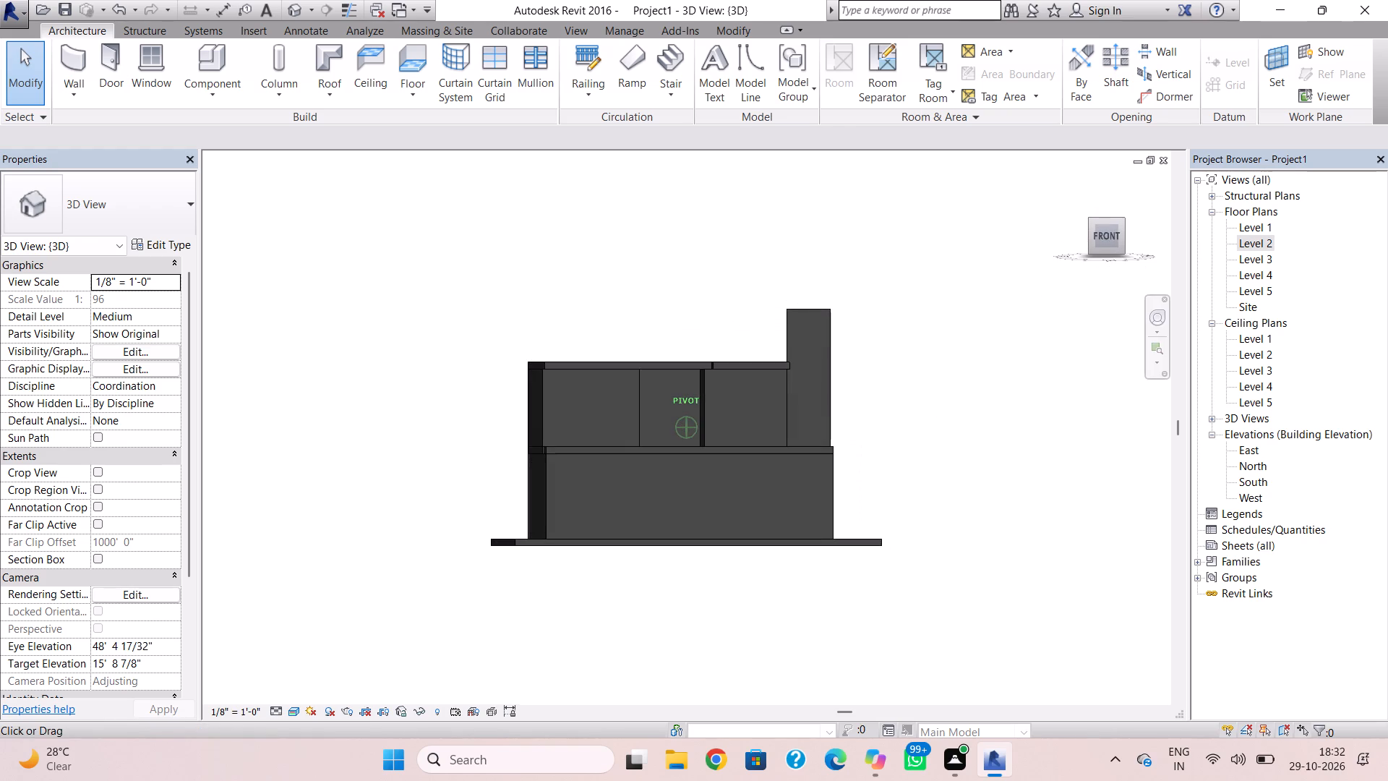
{"action": "left_click_drag", "start_coordinate": [1122, 187], "coordinate": [1113, 272]}
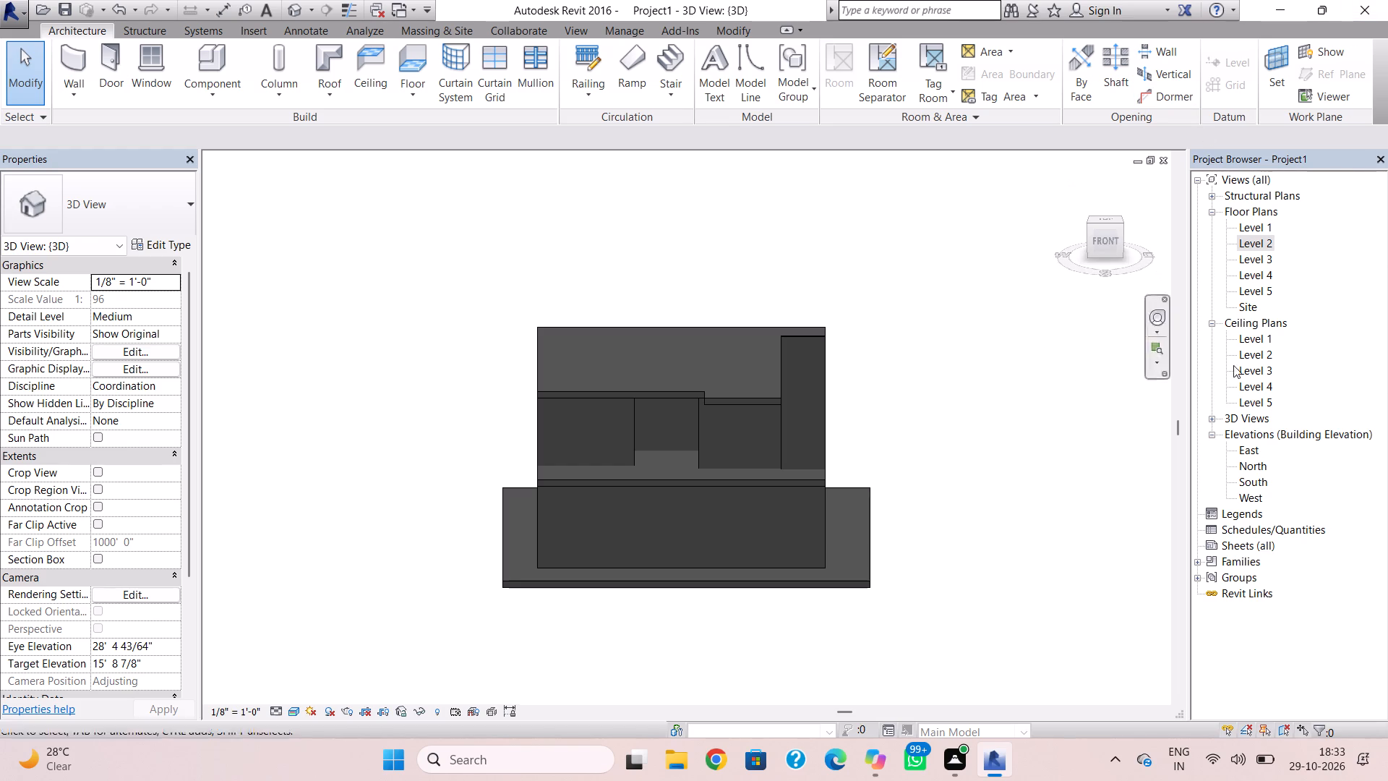
{"action": "right_click_drag", "start_coordinate": [898, 559], "coordinate": [890, 487]}
{"action": "right_click_drag", "start_coordinate": [1064, 523], "coordinate": [1048, 473], "text": "shift"}
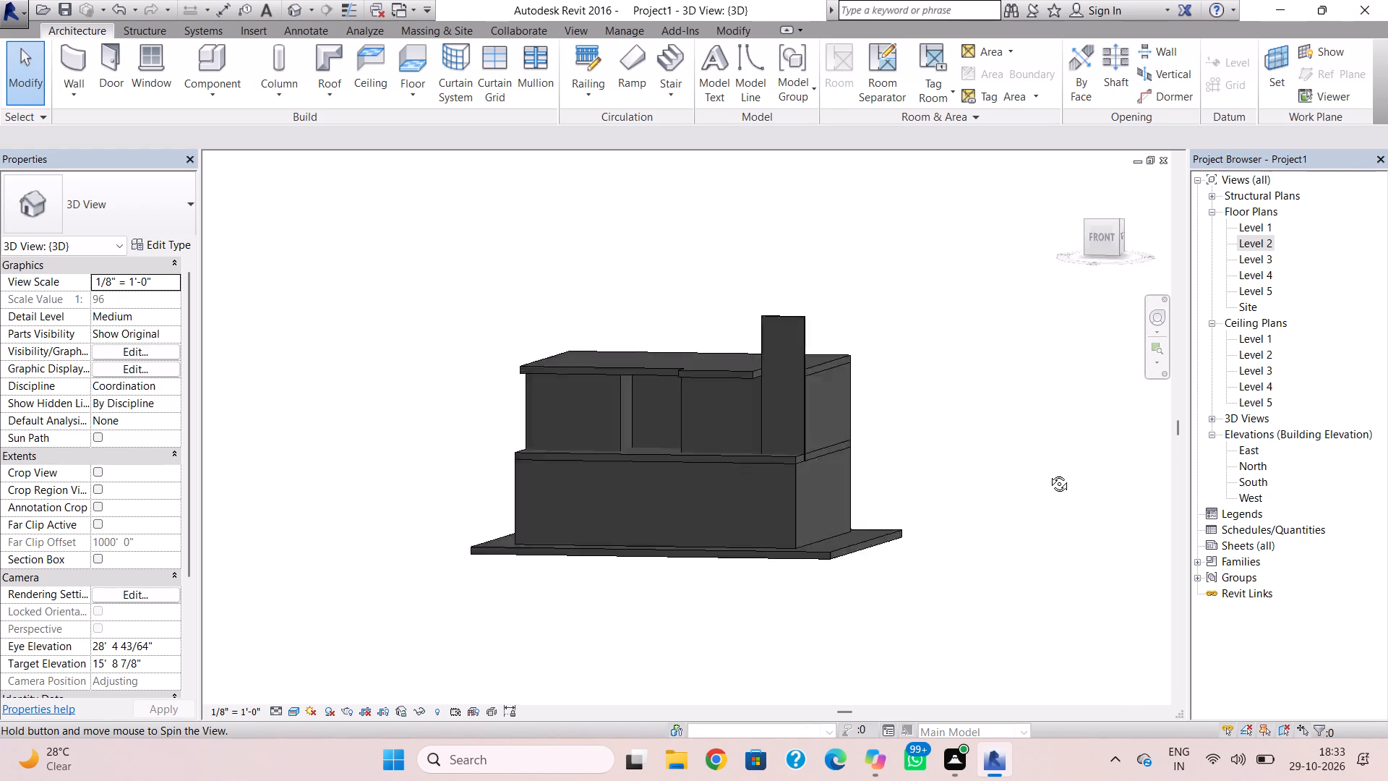
{"action": "right_click_drag", "start_coordinate": [1048, 473], "coordinate": [1088, 493], "text": "shift"}
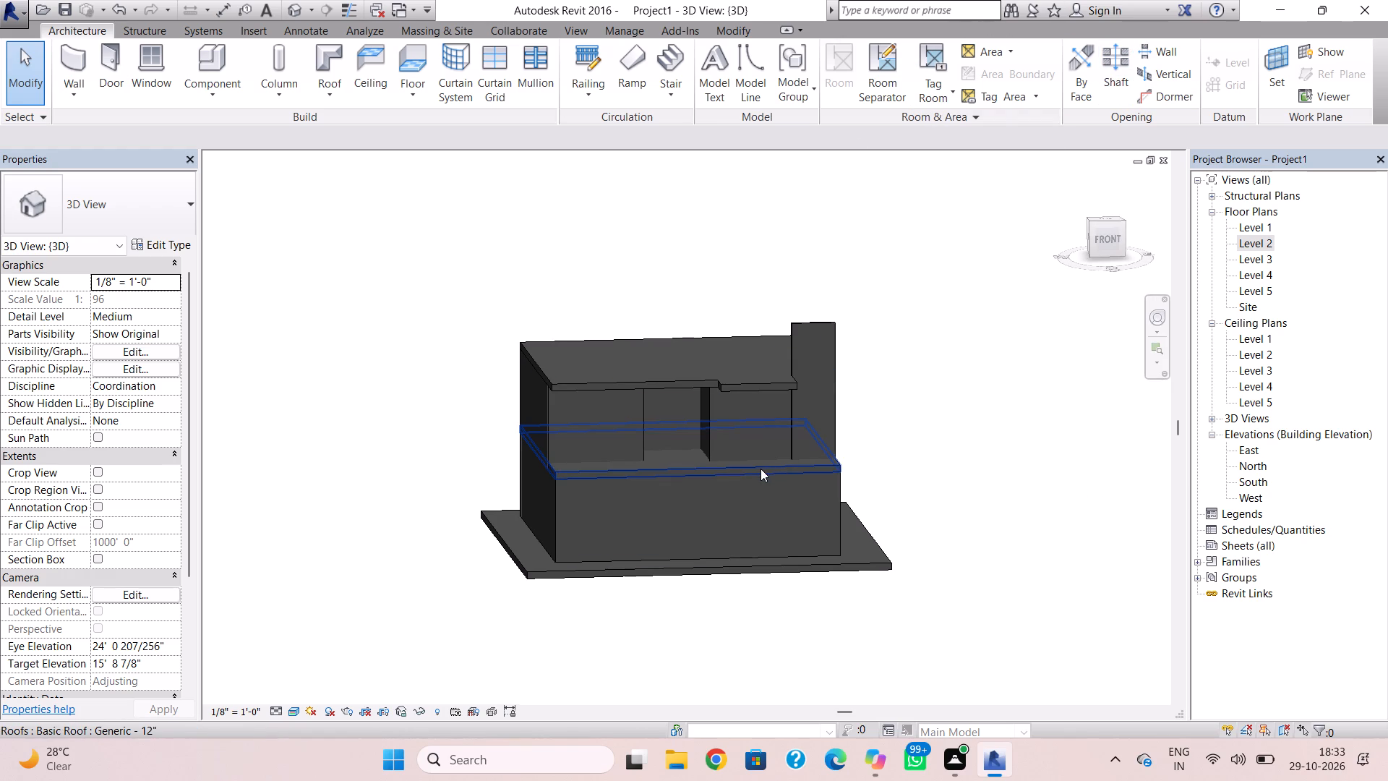
{"action": "right_click_drag", "start_coordinate": [761, 471], "coordinate": [724, 427], "text": "shift"}
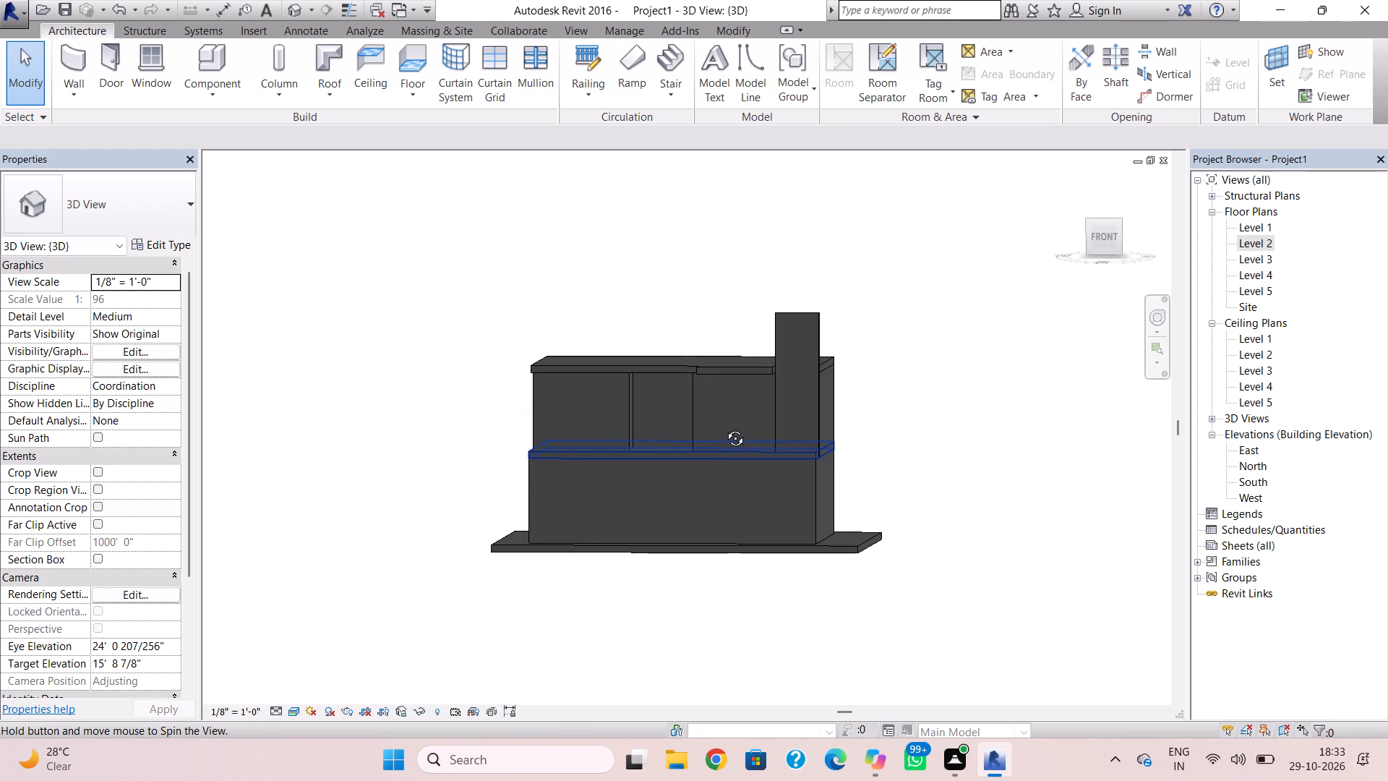
{"action": "right_click_drag", "start_coordinate": [724, 427], "coordinate": [747, 466], "text": "shift"}
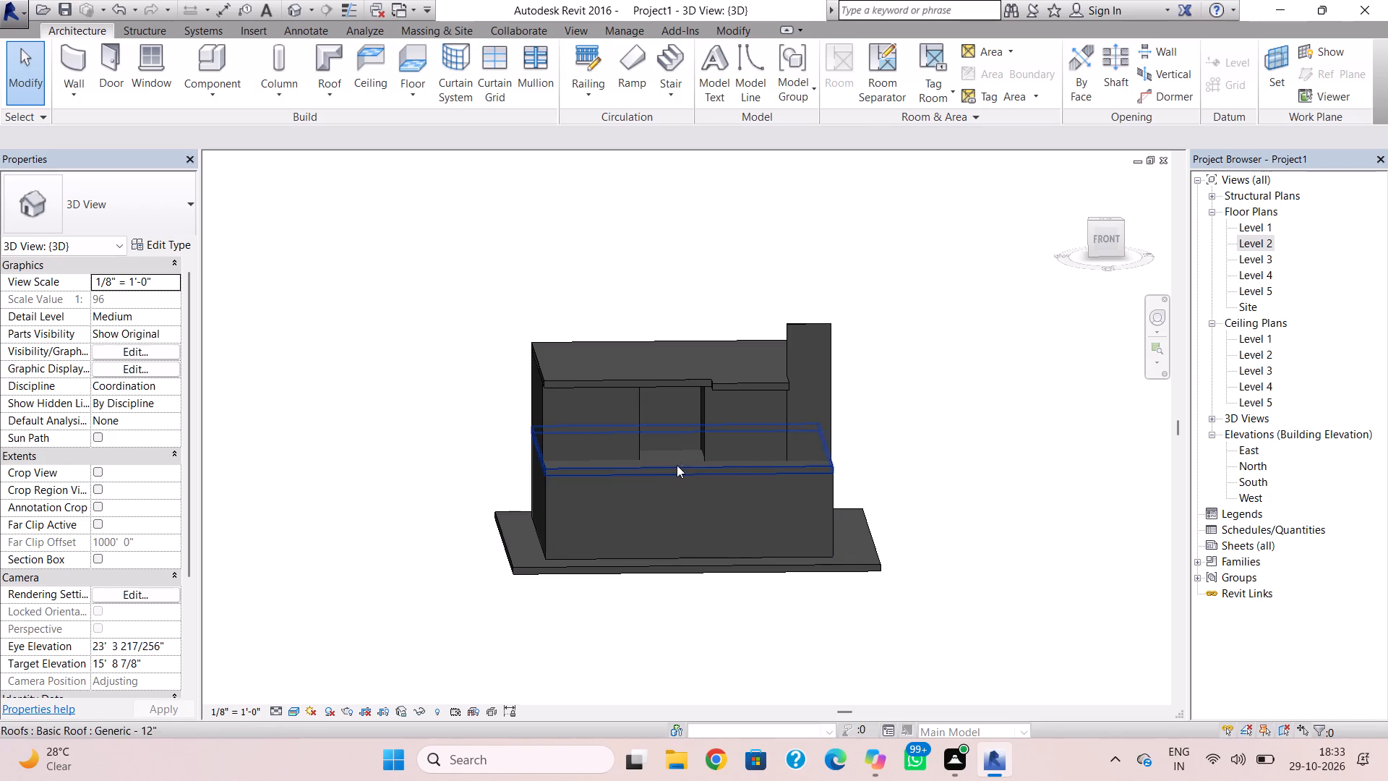
In the Level 2 roof's footprint, pull the south boundary's west end eastward and shorten the west boundary to 36'-0".
{"action": "double_click", "coordinate": [557, 470]}
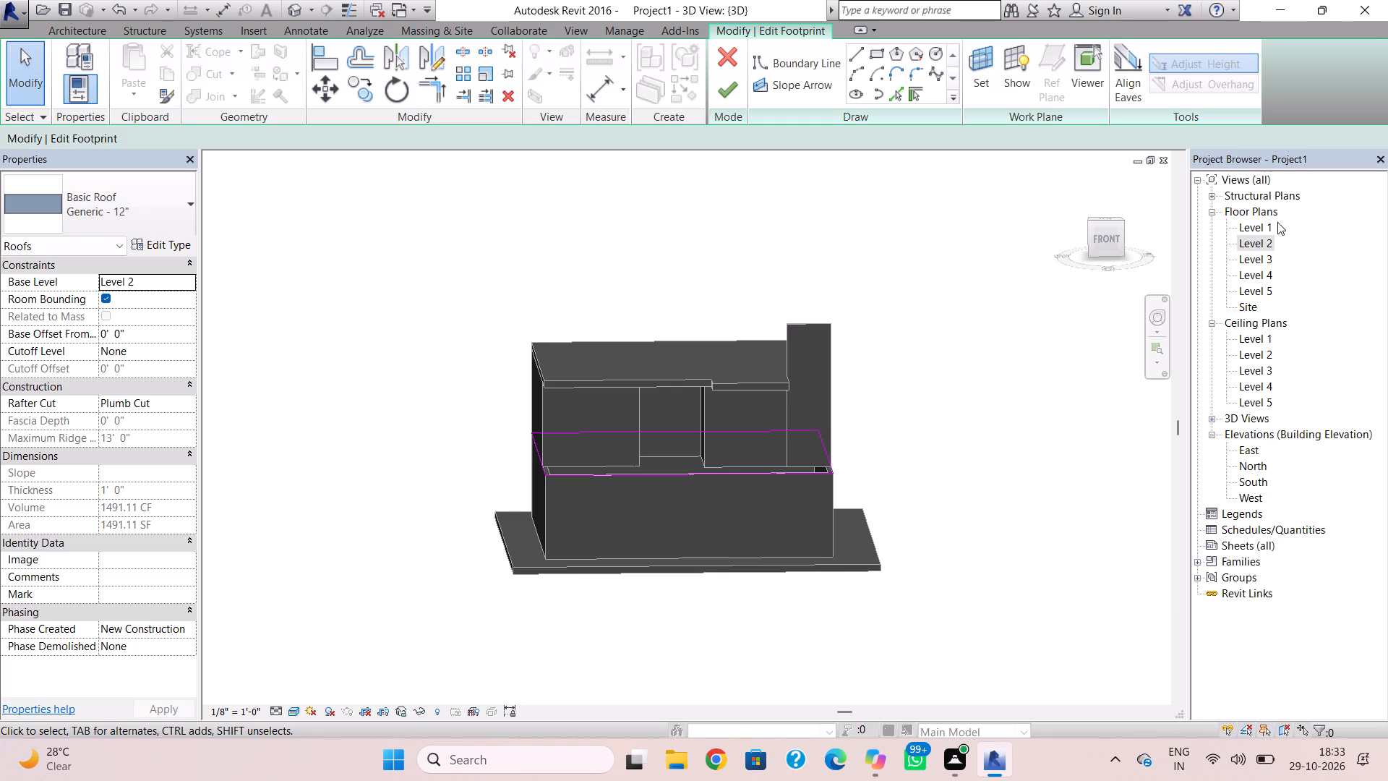
{"action": "double_click", "coordinate": [1261, 240]}
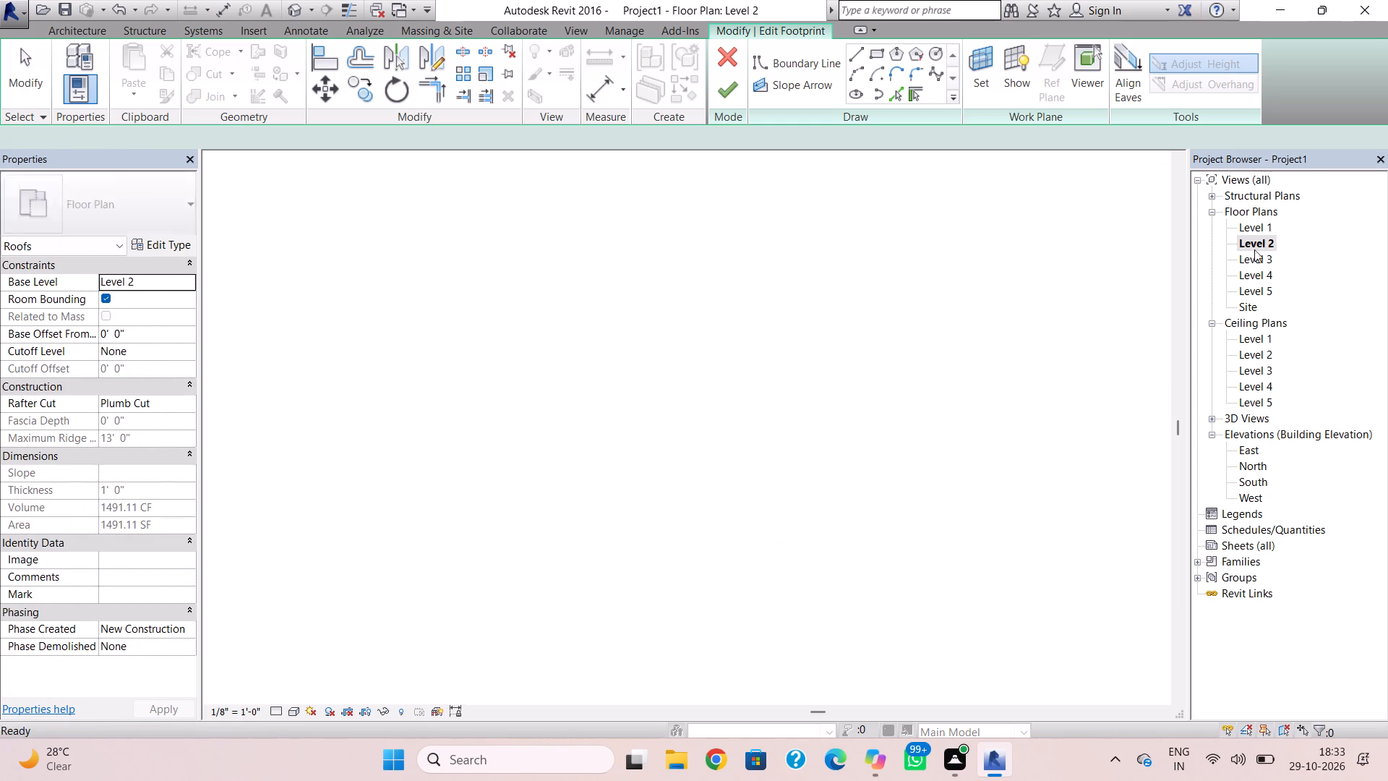
{"action": "scroll", "coordinate": [706, 422], "scroll_direction": "down", "scroll_amount": 3}
{"action": "scroll", "coordinate": [574, 409], "scroll_direction": "down", "scroll_amount": 5}
{"action": "scroll", "coordinate": [474, 432], "scroll_direction": "down", "scroll_amount": 3}
{"action": "middle_click_drag", "start_coordinate": [474, 433], "coordinate": [830, 335]}
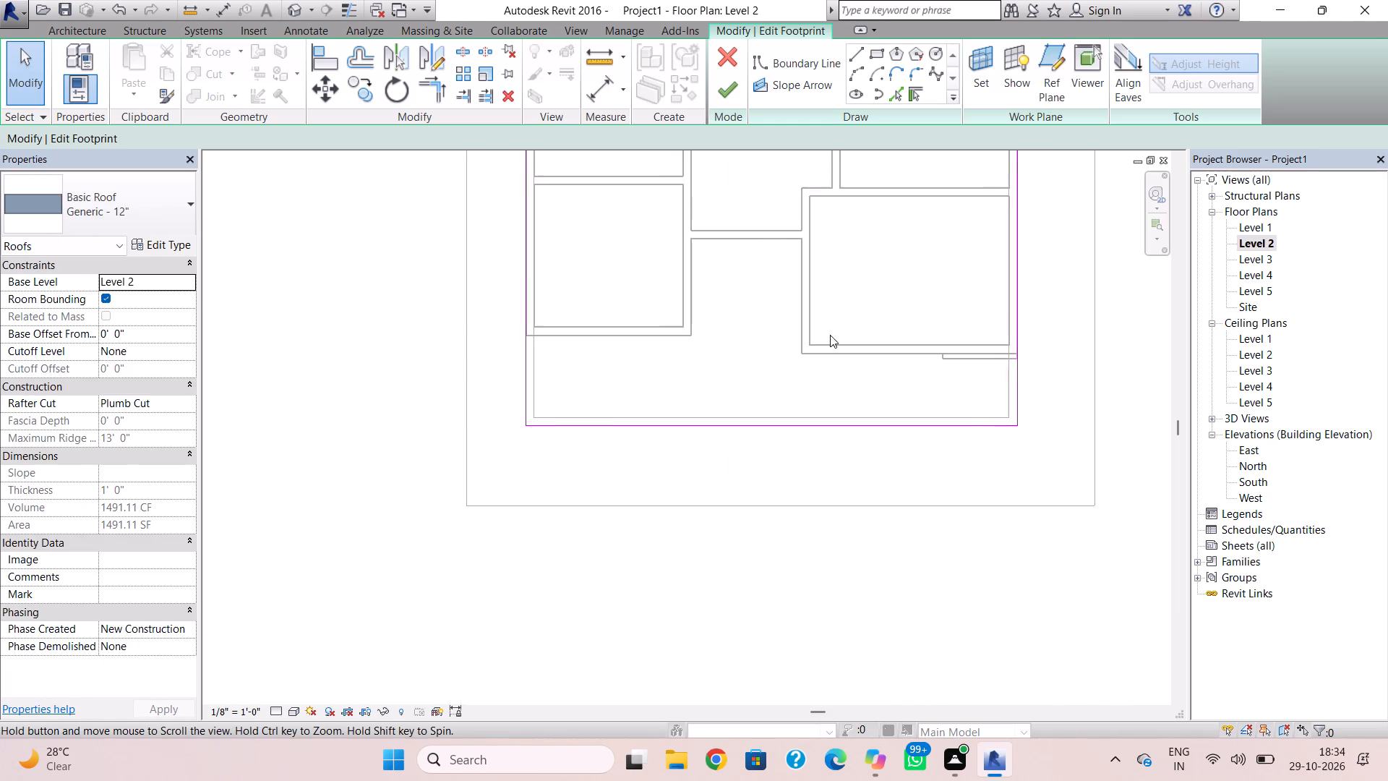
{"action": "middle_click_drag", "start_coordinate": [830, 335], "coordinate": [828, 334]}
{"action": "scroll", "coordinate": [575, 388], "scroll_direction": "up", "scroll_amount": 5}
{"action": "left_click", "coordinate": [500, 455]}
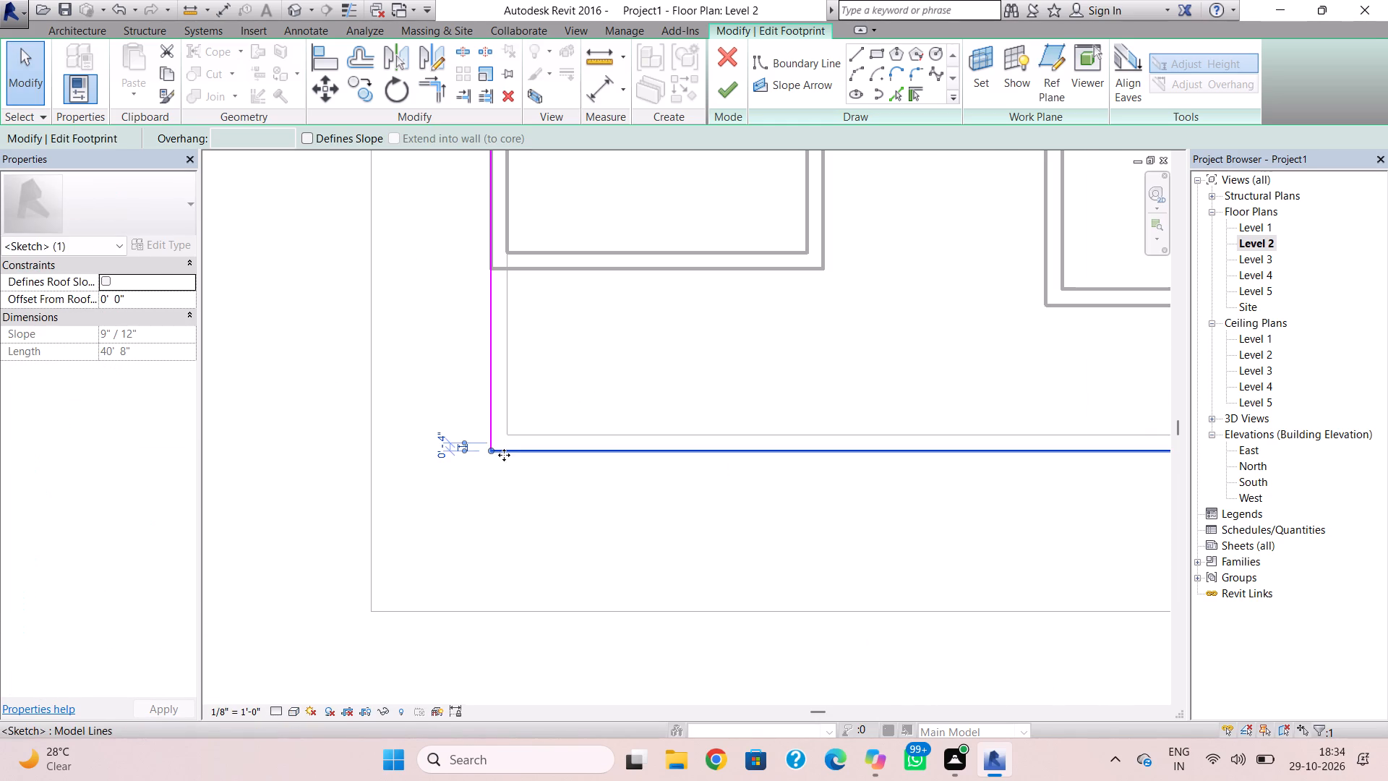
{"action": "left_click_drag", "start_coordinate": [492, 451], "coordinate": [729, 450]}
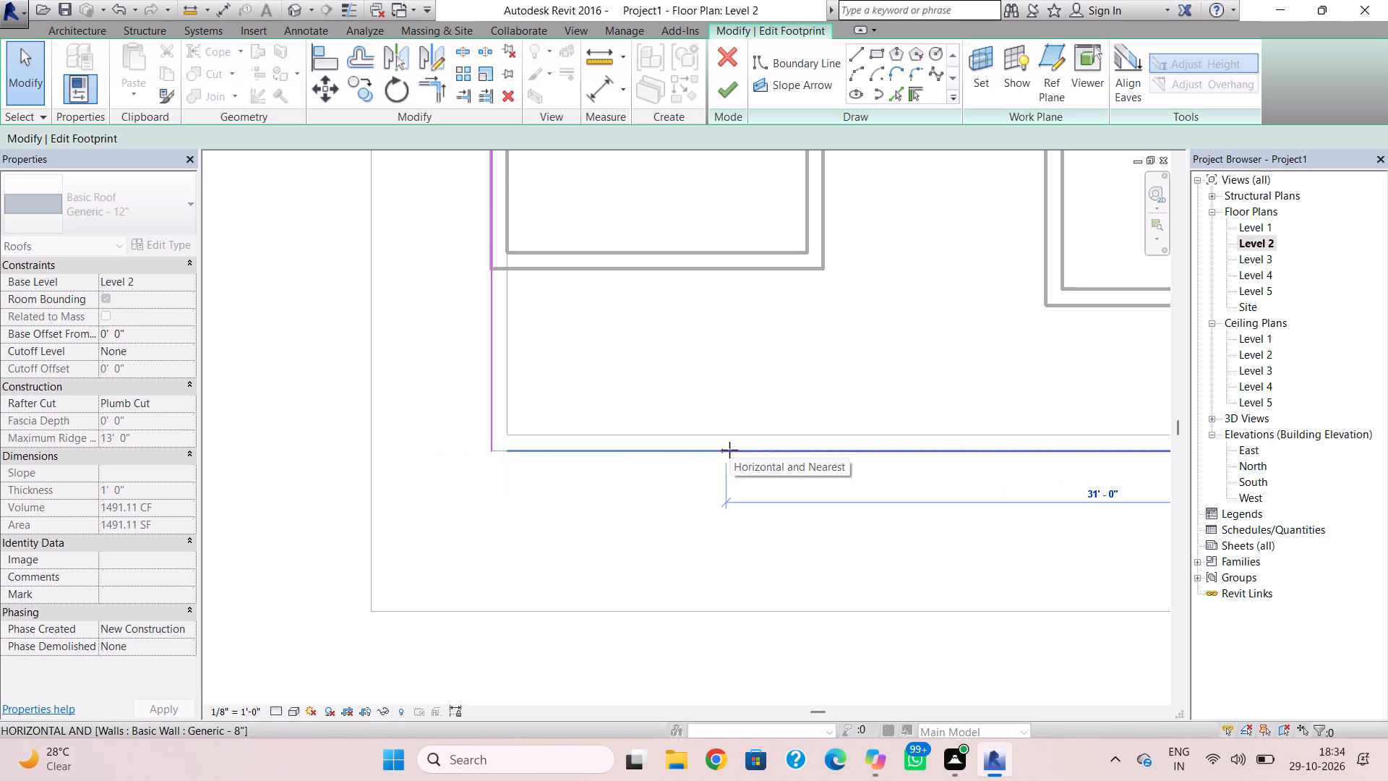
{"action": "left_click_drag", "start_coordinate": [729, 450], "coordinate": [763, 450]}
{"action": "left_click", "coordinate": [492, 444]}
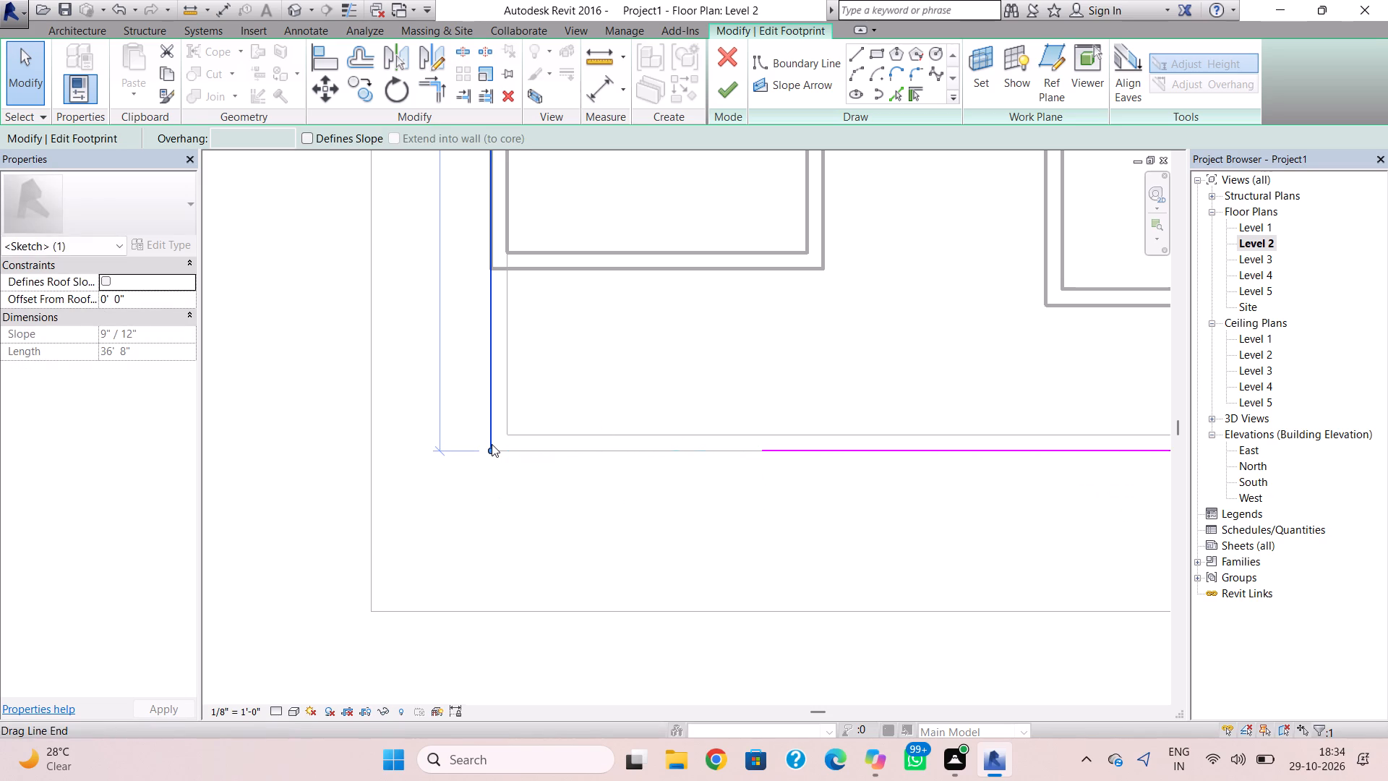
{"action": "scroll", "coordinate": [494, 450], "scroll_direction": "up", "scroll_amount": 4}
{"action": "left_click_drag", "start_coordinate": [485, 451], "coordinate": [482, 417]}
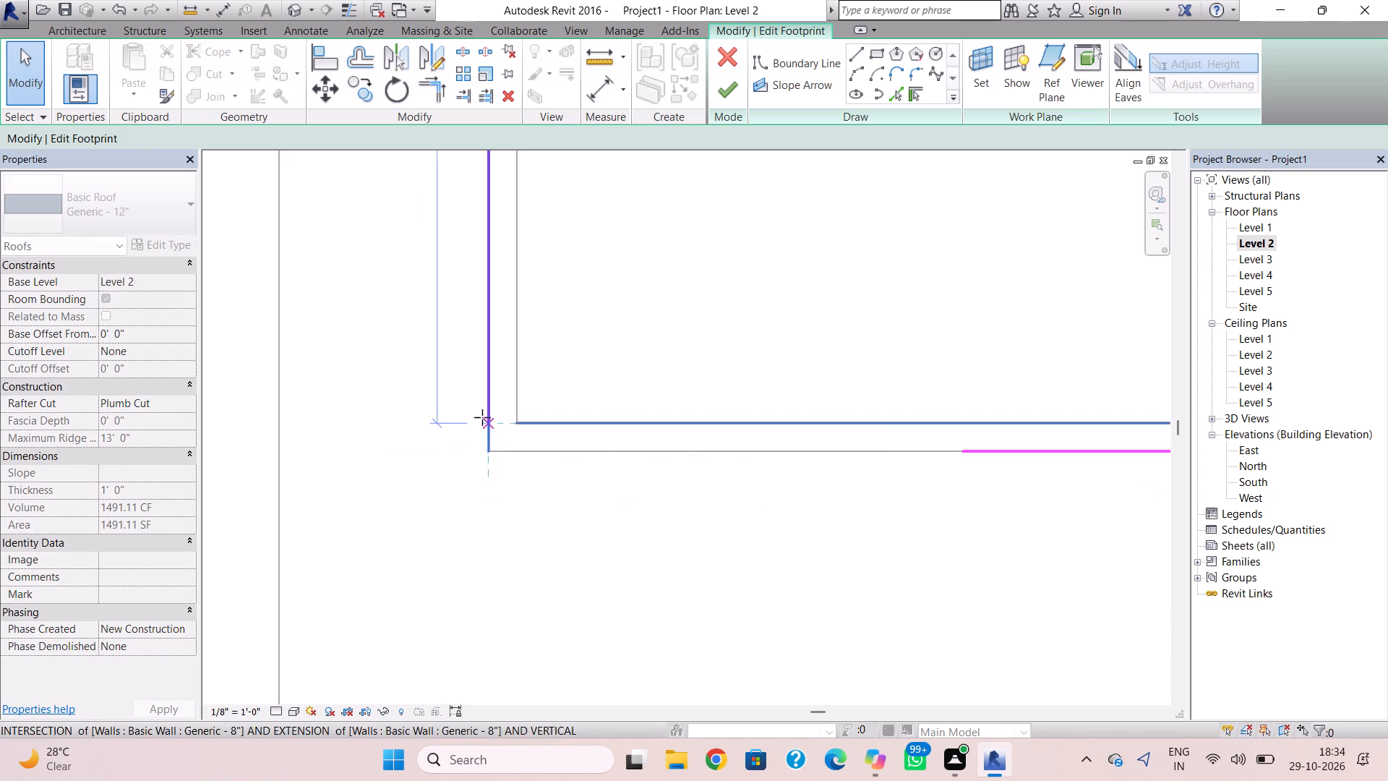
{"action": "left_click_drag", "start_coordinate": [482, 417], "coordinate": [484, 398]}
{"action": "scroll", "coordinate": [492, 401], "scroll_direction": "up", "scroll_amount": 4}
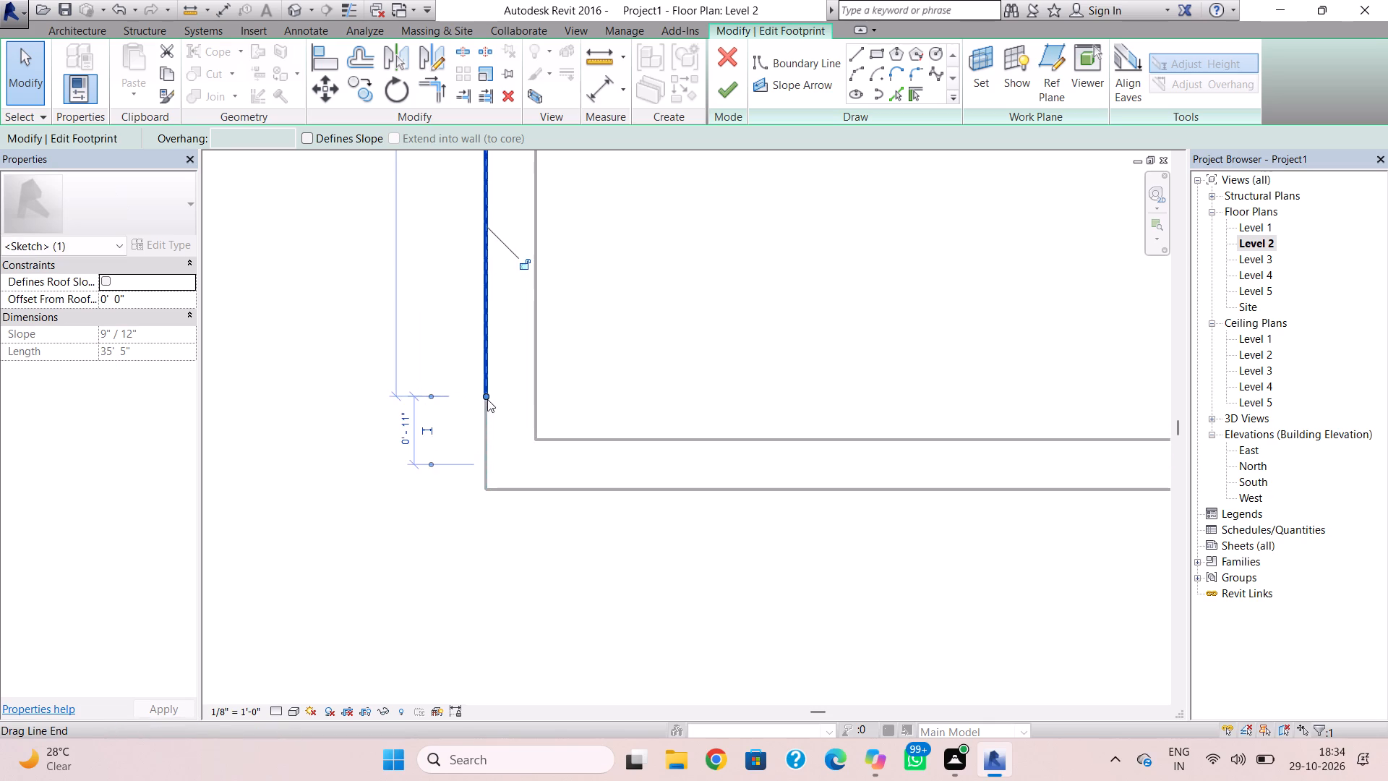
{"action": "left_click_drag", "start_coordinate": [485, 396], "coordinate": [487, 432]}
Draw boundary lines along the south wall's inner face and back to the shortened edge, closing the southwest notch, and finish the footprint.
{"action": "left_click", "coordinate": [860, 51]}
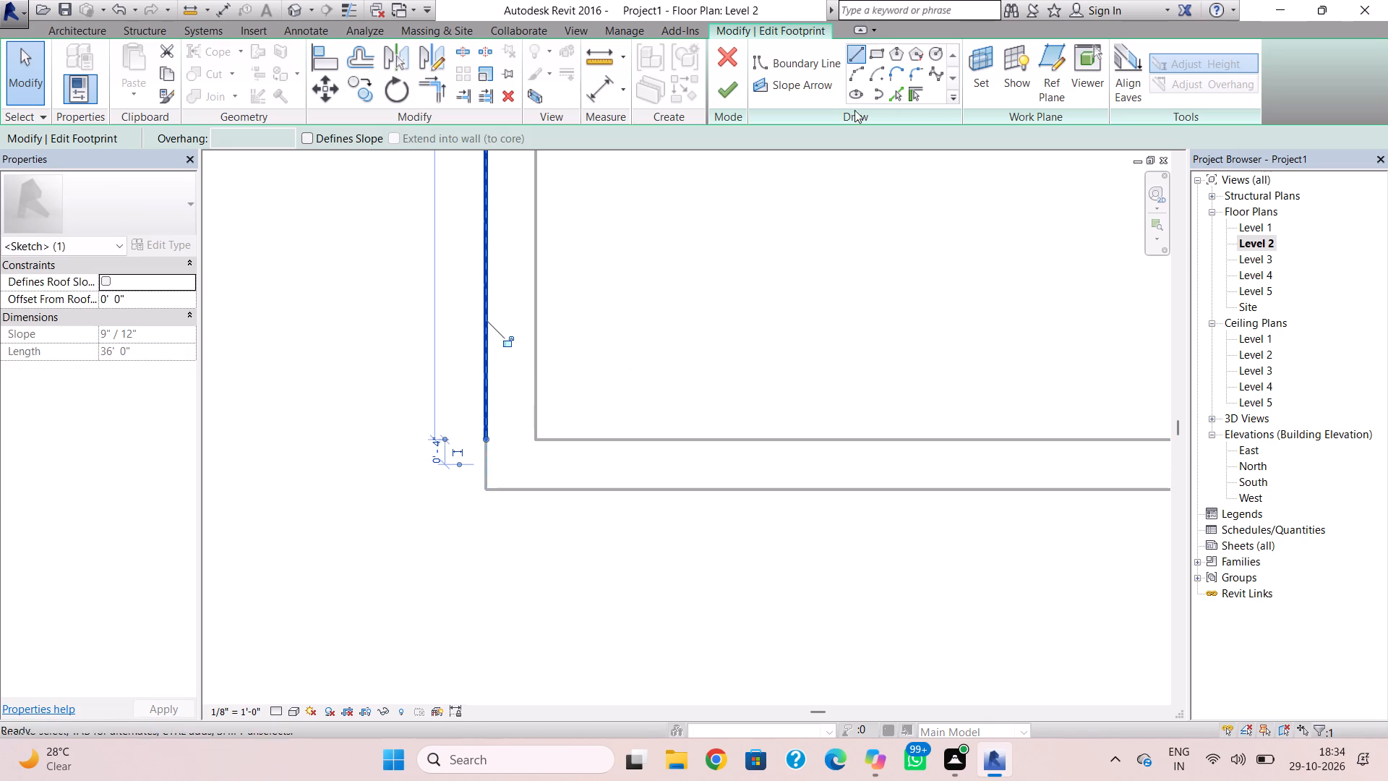
{"action": "left_click", "coordinate": [490, 438]}
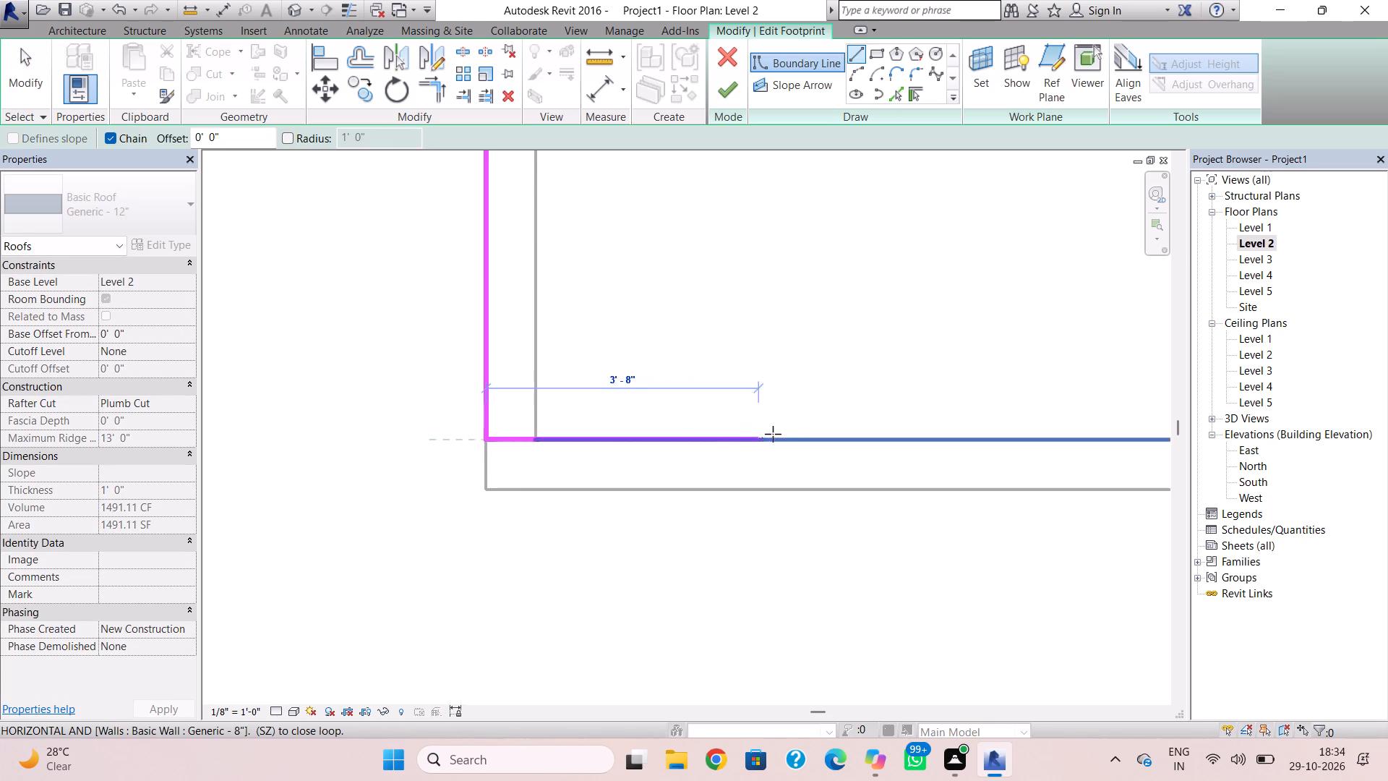
{"action": "scroll", "coordinate": [782, 434], "scroll_direction": "down", "scroll_amount": 2}
{"action": "middle_click_drag", "start_coordinate": [794, 434], "coordinate": [400, 403]}
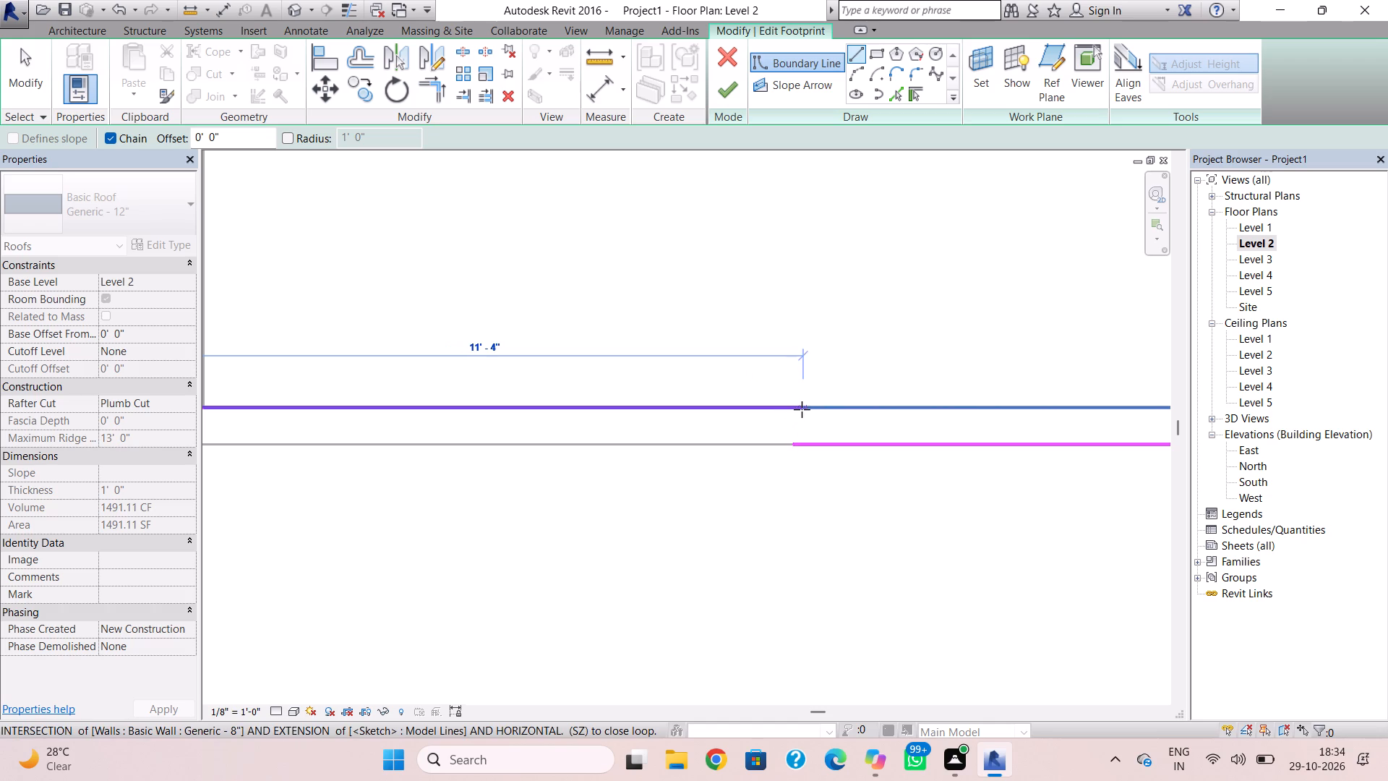
{"action": "left_click", "coordinate": [800, 409]}
{"action": "left_click", "coordinate": [794, 441]}
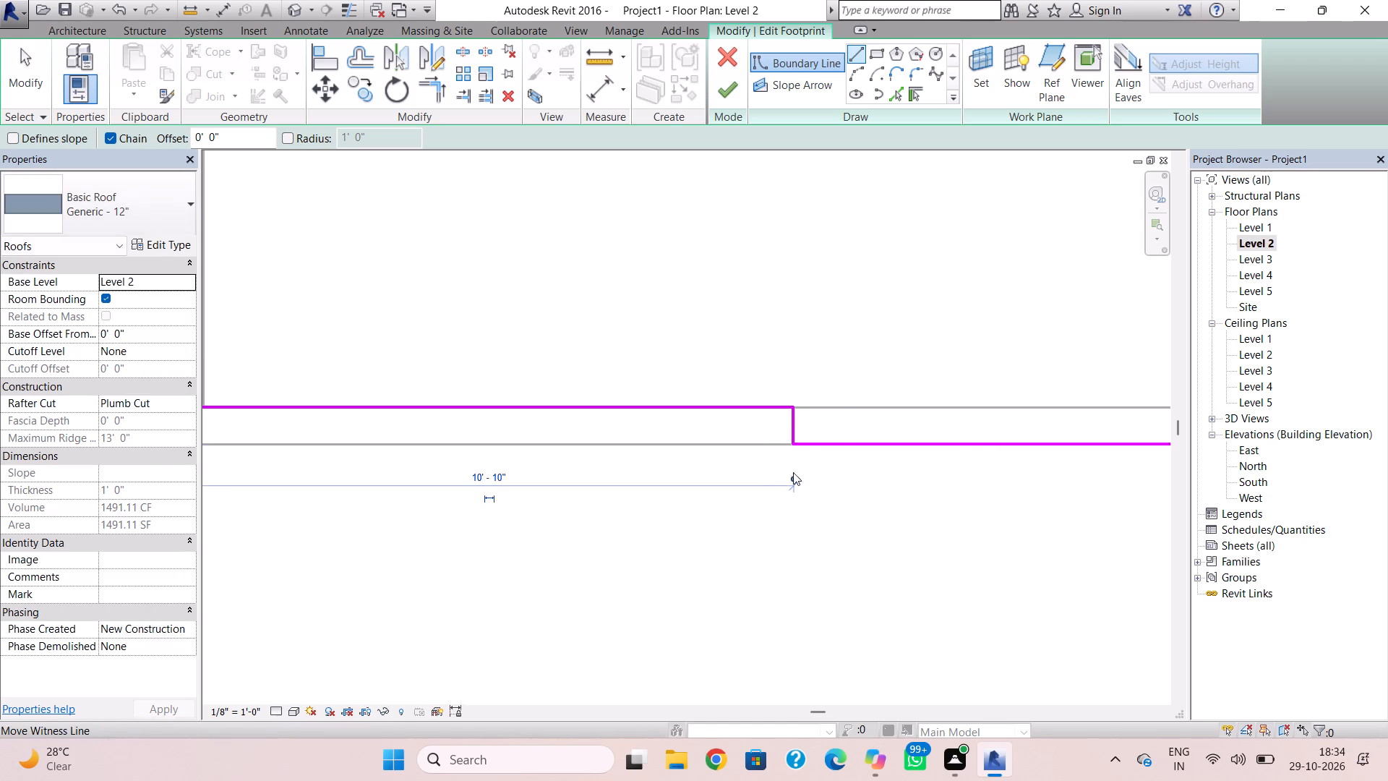
{"action": "key", "text": "Escape"}
{"action": "key", "text": "Escape"}
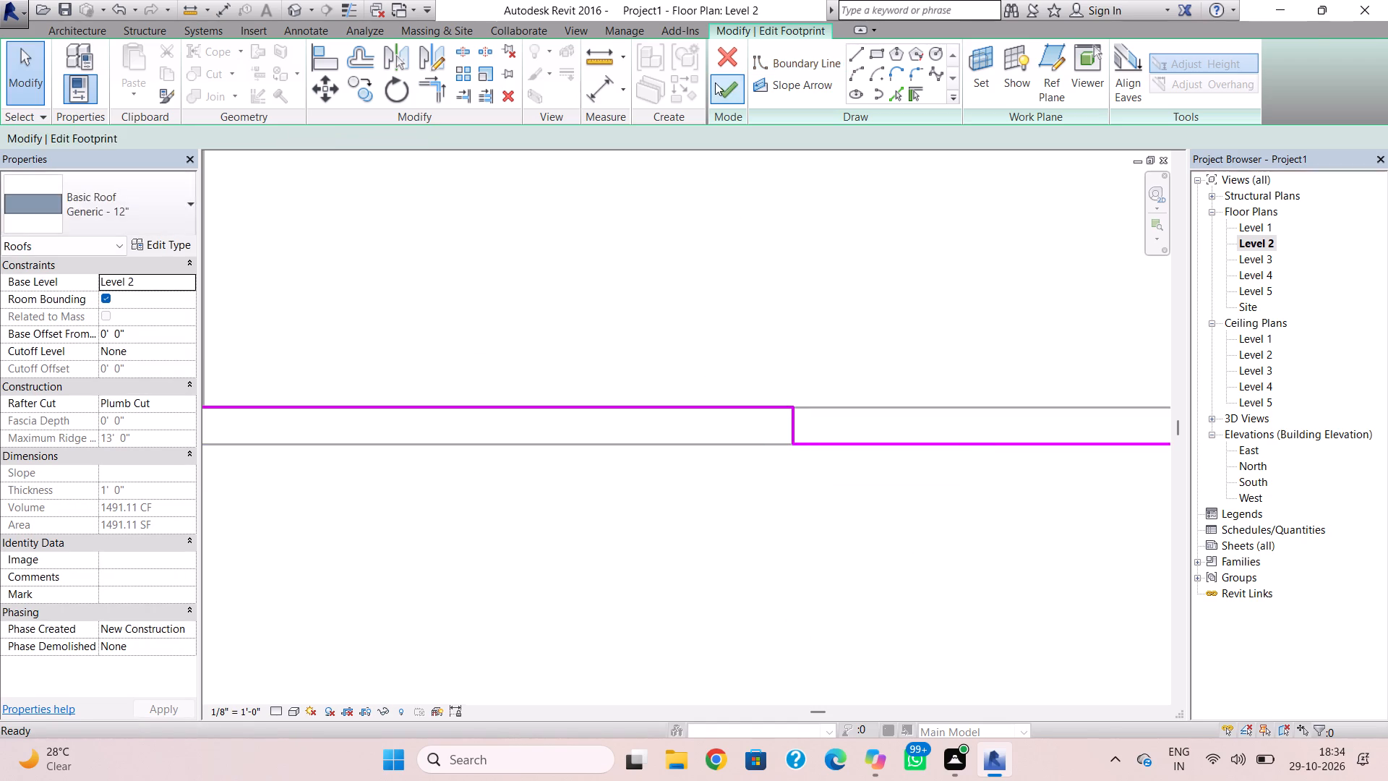
{"action": "left_click", "coordinate": [715, 82]}
Draw a Generic - 5" wall about 11'-2" long on Level 2 along the roof notch's recessed edge.
{"action": "scroll", "coordinate": [763, 457], "scroll_direction": "down", "scroll_amount": 4}
{"action": "middle_click_drag", "start_coordinate": [727, 396], "coordinate": [719, 362]}
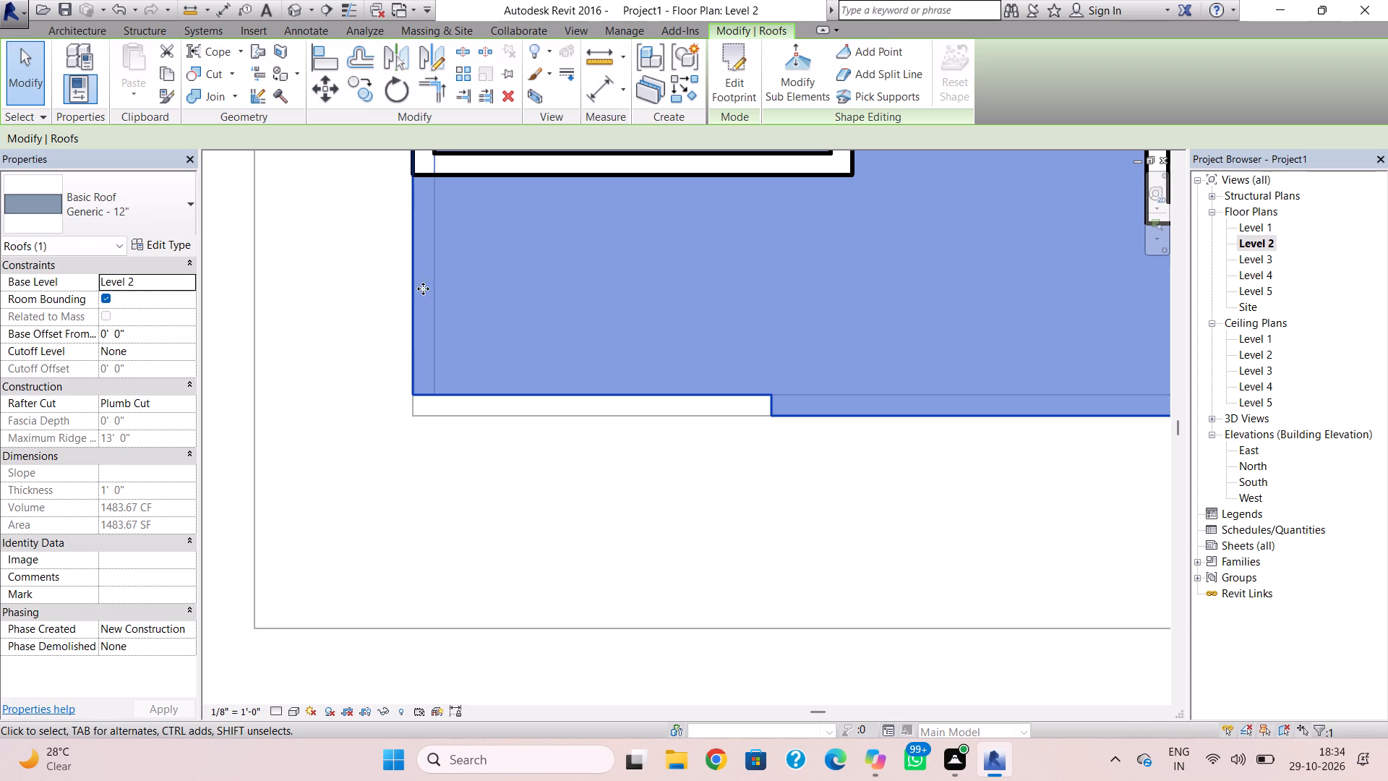
{"action": "left_click", "coordinate": [135, 197]}
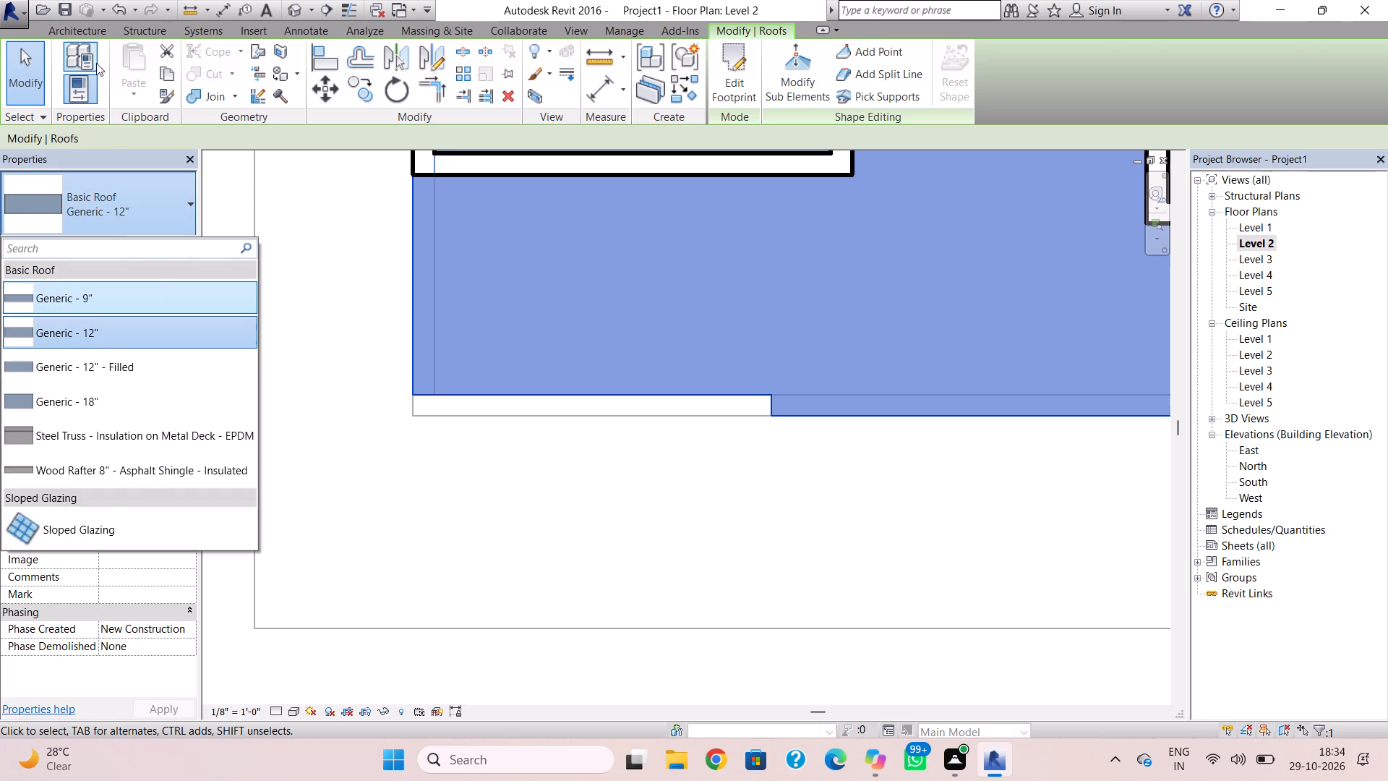
{"action": "left_click", "coordinate": [83, 32]}
{"action": "left_click", "coordinate": [73, 61]}
{"action": "left_click", "coordinate": [116, 222]}
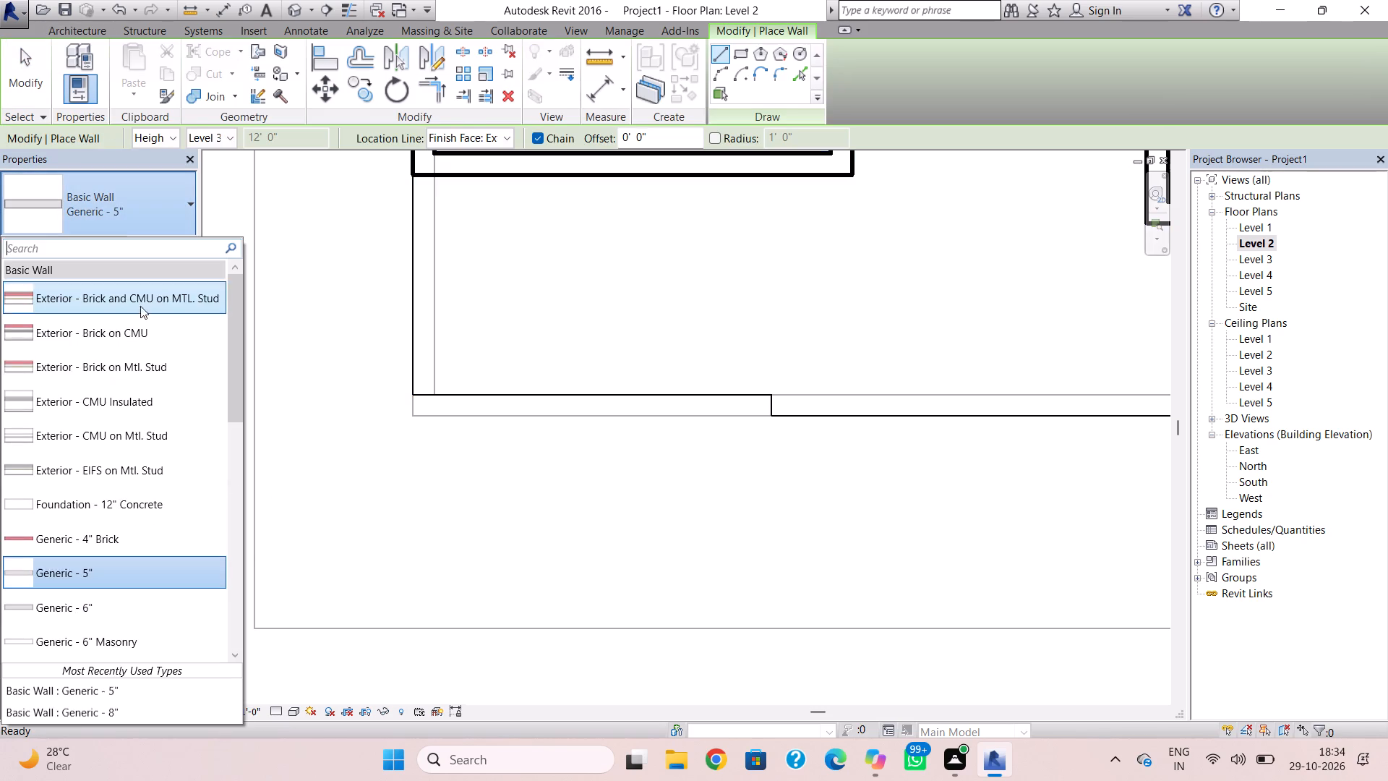
{"action": "left_click", "coordinate": [140, 567]}
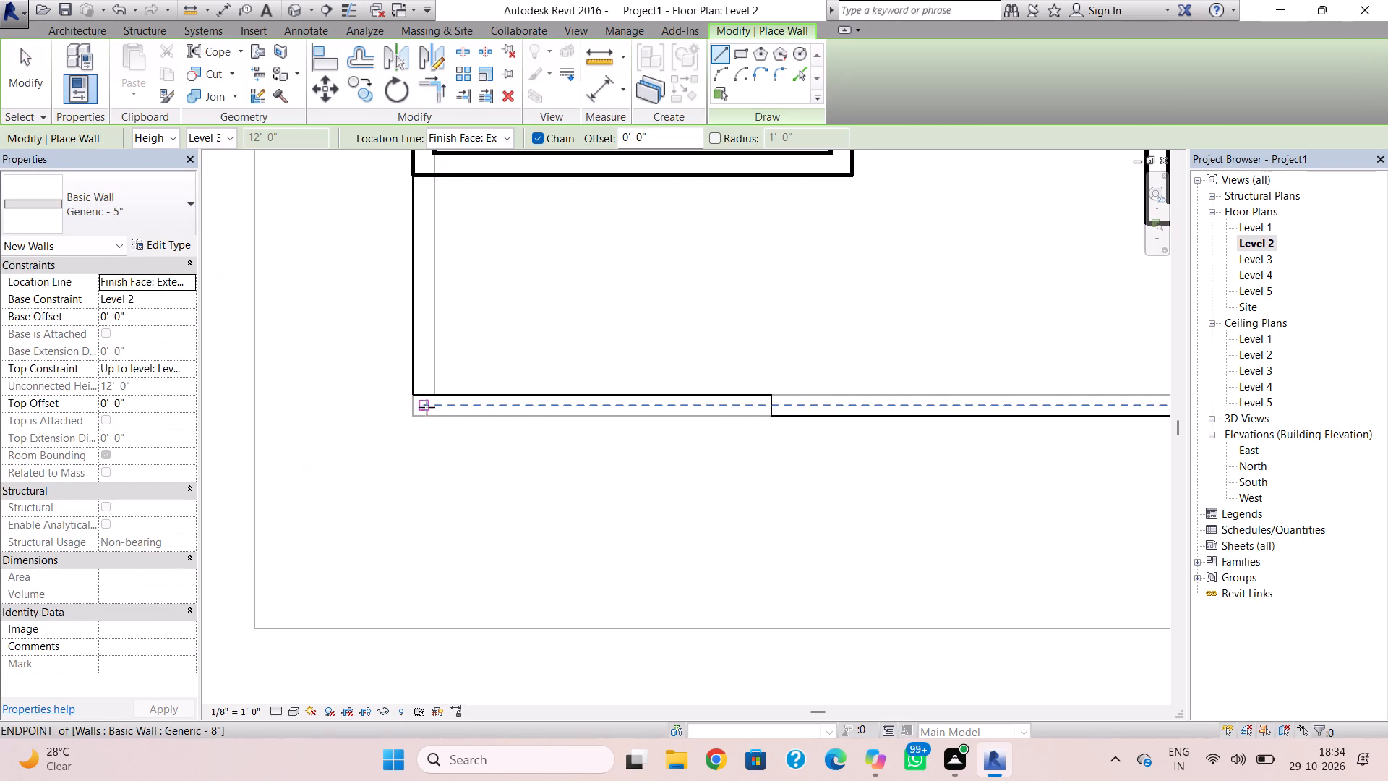
{"action": "left_click", "coordinate": [412, 400]}
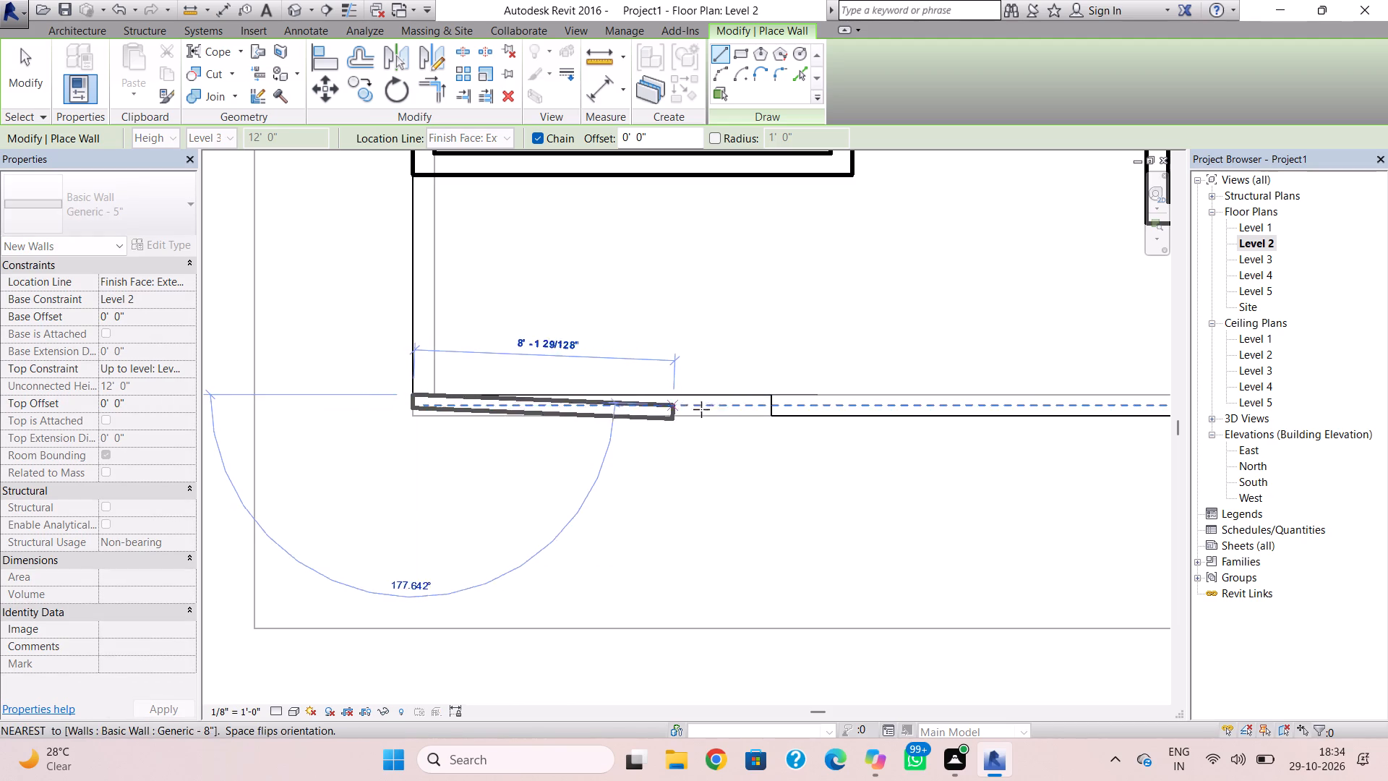
{"action": "left_click", "coordinate": [766, 398]}
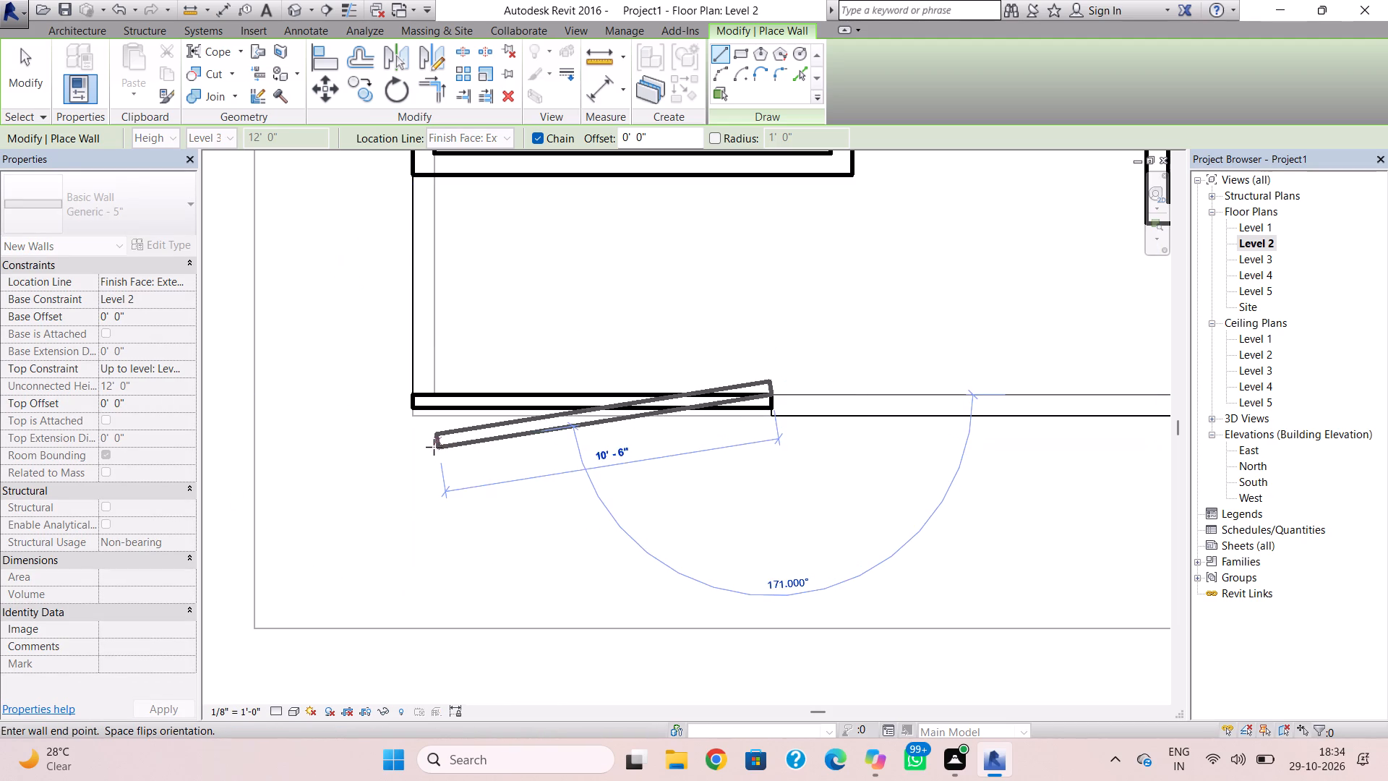
{"action": "key", "text": "Escape"}
{"action": "key", "text": "Escape"}
In the 3D view, stretch the new 5" wall's base down to the ground slab, a base offset of -12'-0".
{"action": "left_click", "coordinate": [287, 9]}
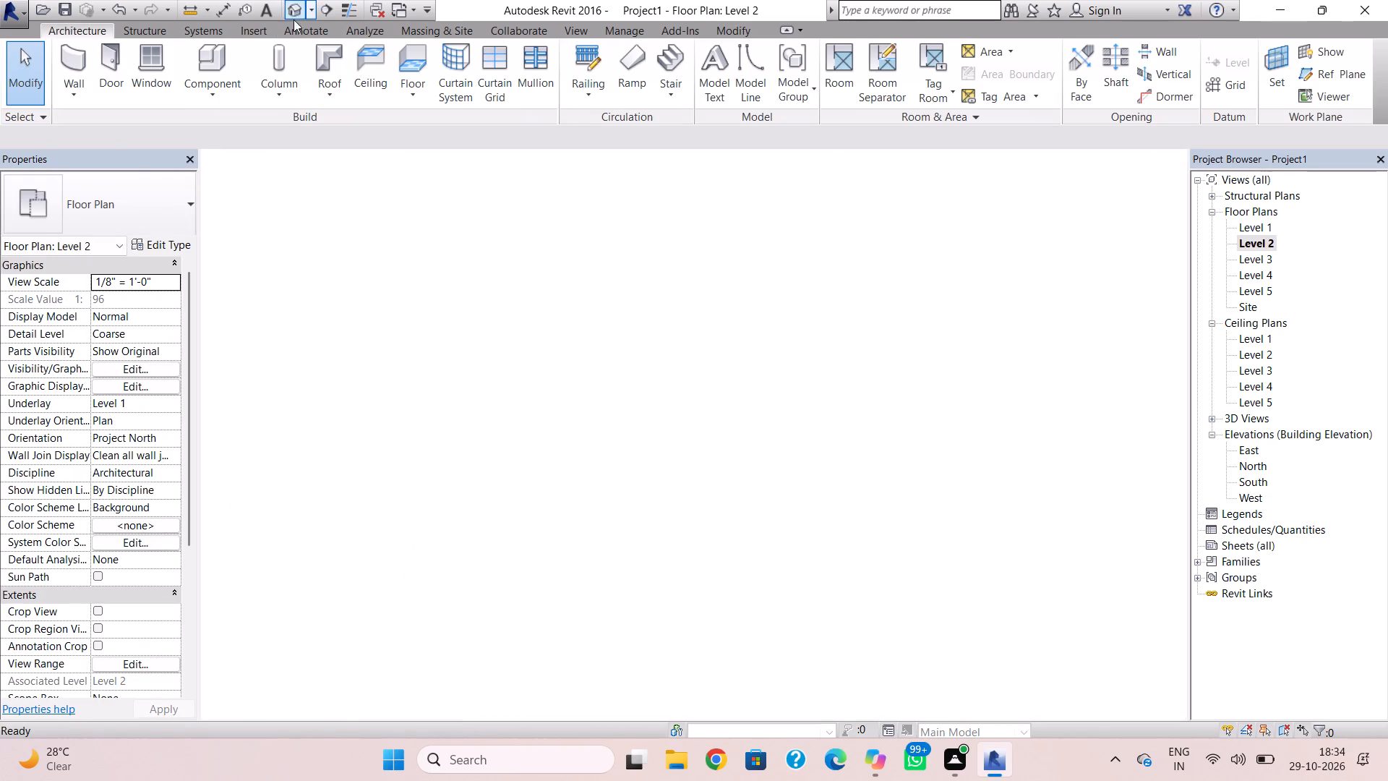
{"action": "scroll", "coordinate": [601, 475], "scroll_direction": "up", "scroll_amount": 1}
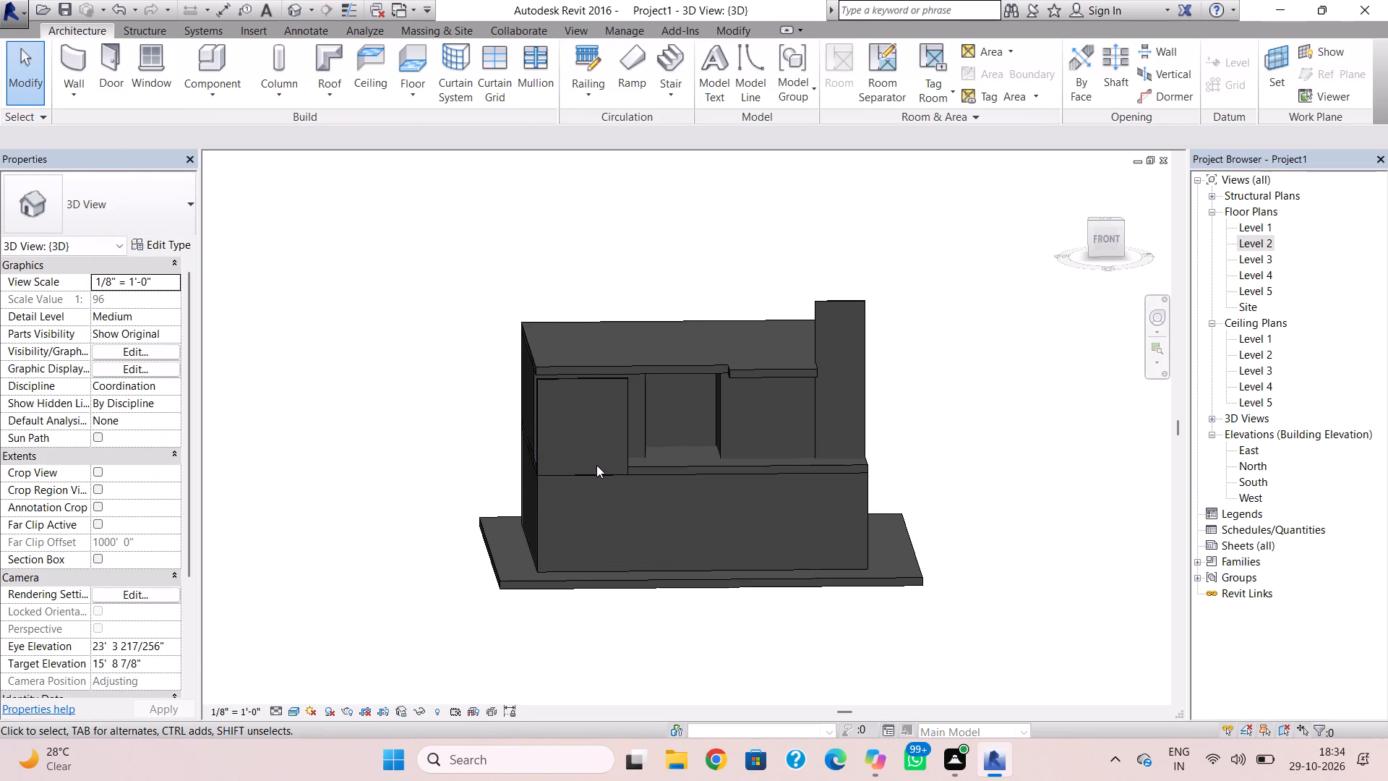
{"action": "left_click", "coordinate": [577, 469]}
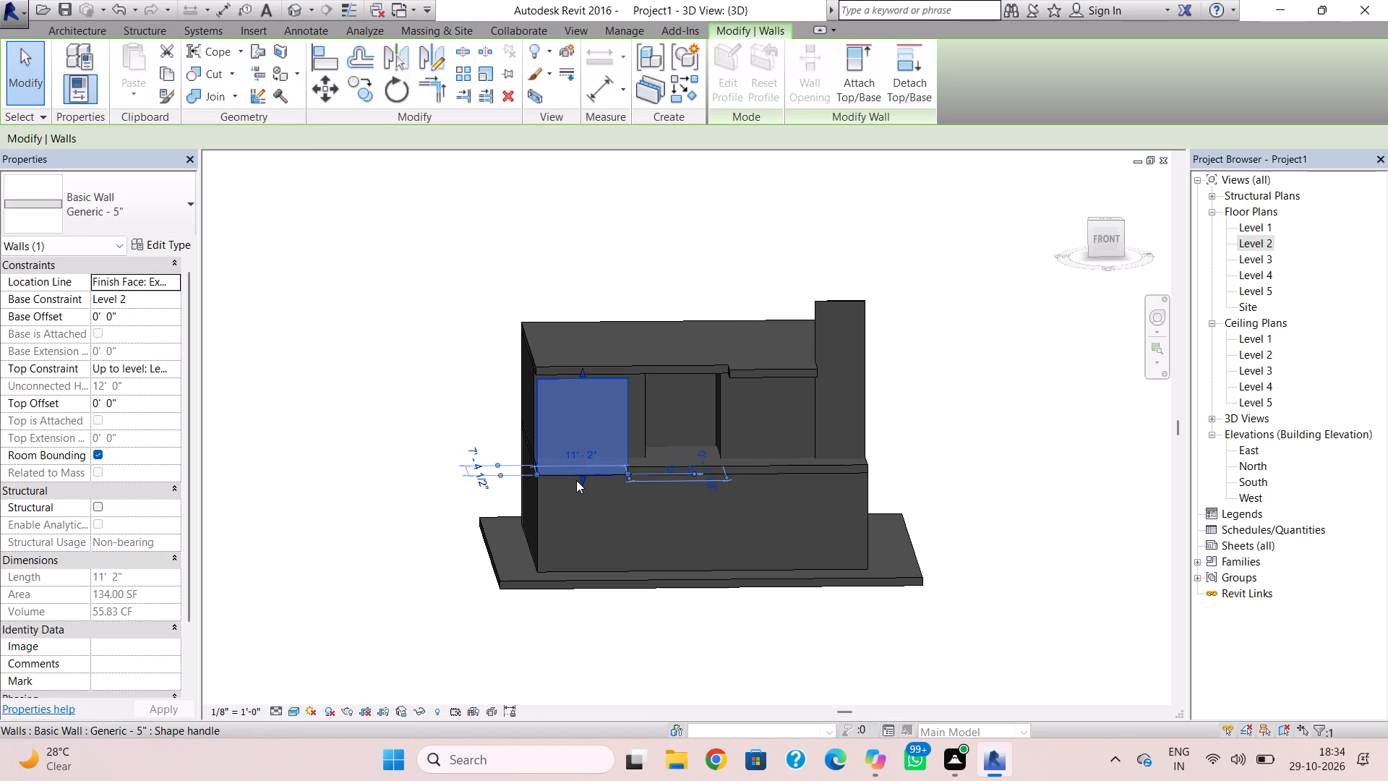
{"action": "left_click_drag", "start_coordinate": [578, 479], "coordinate": [575, 570]}
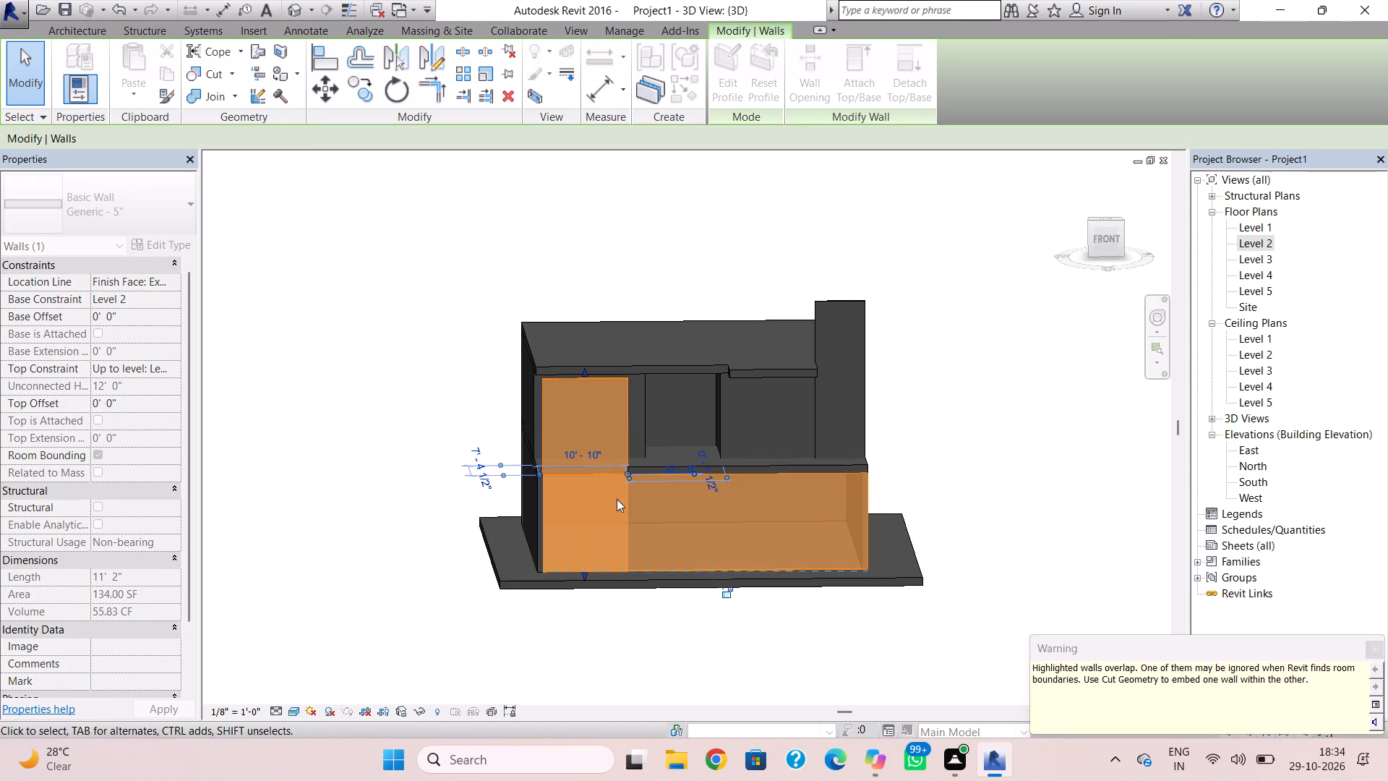
{"action": "left_click", "coordinate": [974, 461]}
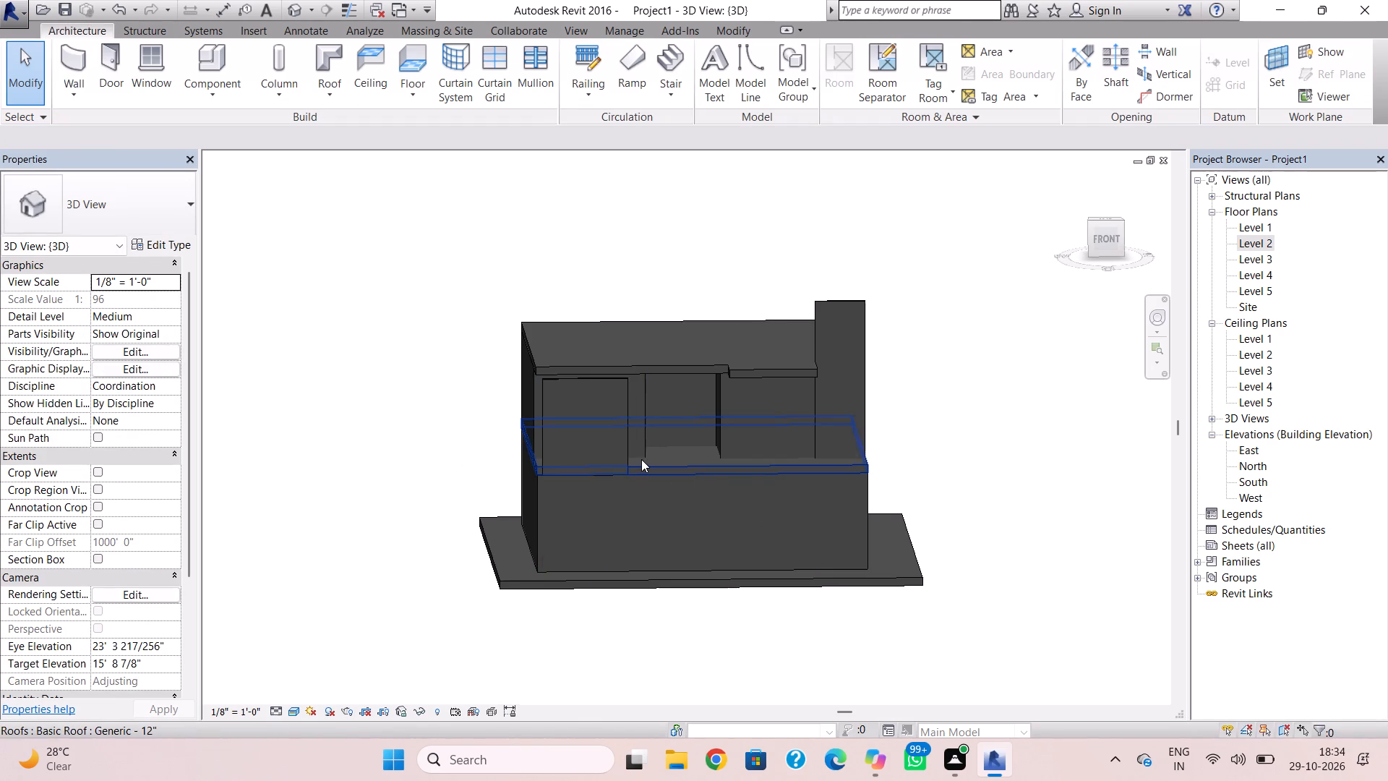
Nudge the new full-height 5" wall outward from the front facade by about 6".
{"action": "left_click", "coordinate": [633, 458]}
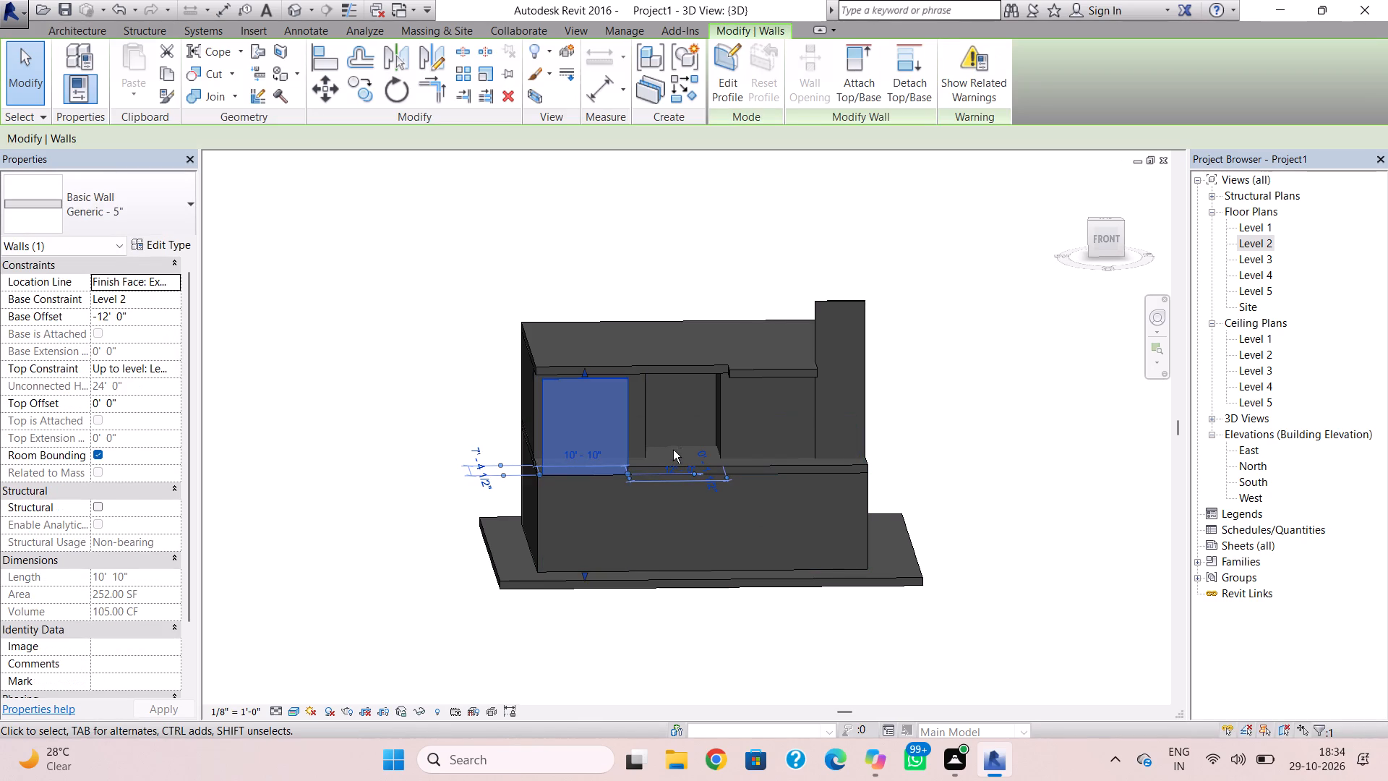
{"action": "right_click_drag", "start_coordinate": [673, 450], "coordinate": [907, 461], "text": "shift"}
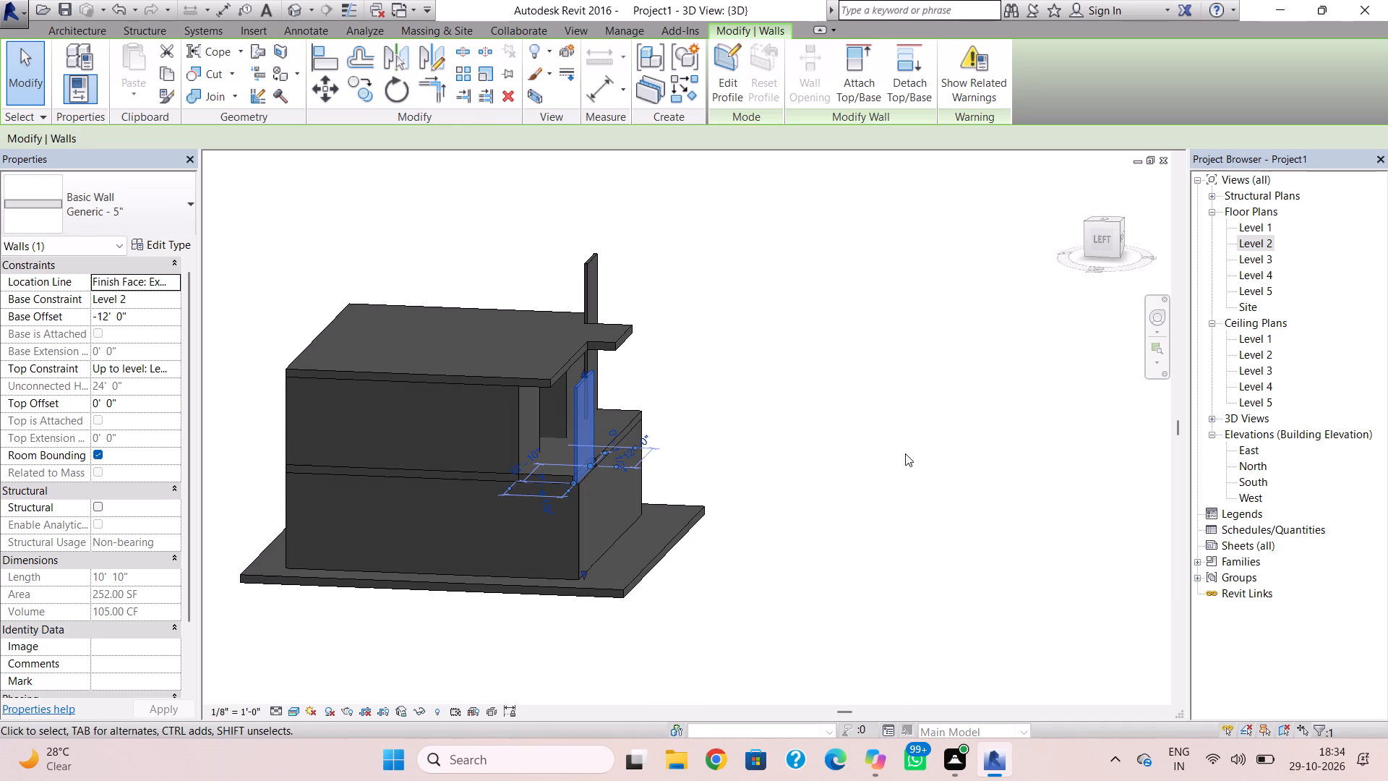
{"action": "key", "text": "Right"}
{"action": "key", "text": "Right"}
{"action": "left_click", "coordinate": [900, 445]}
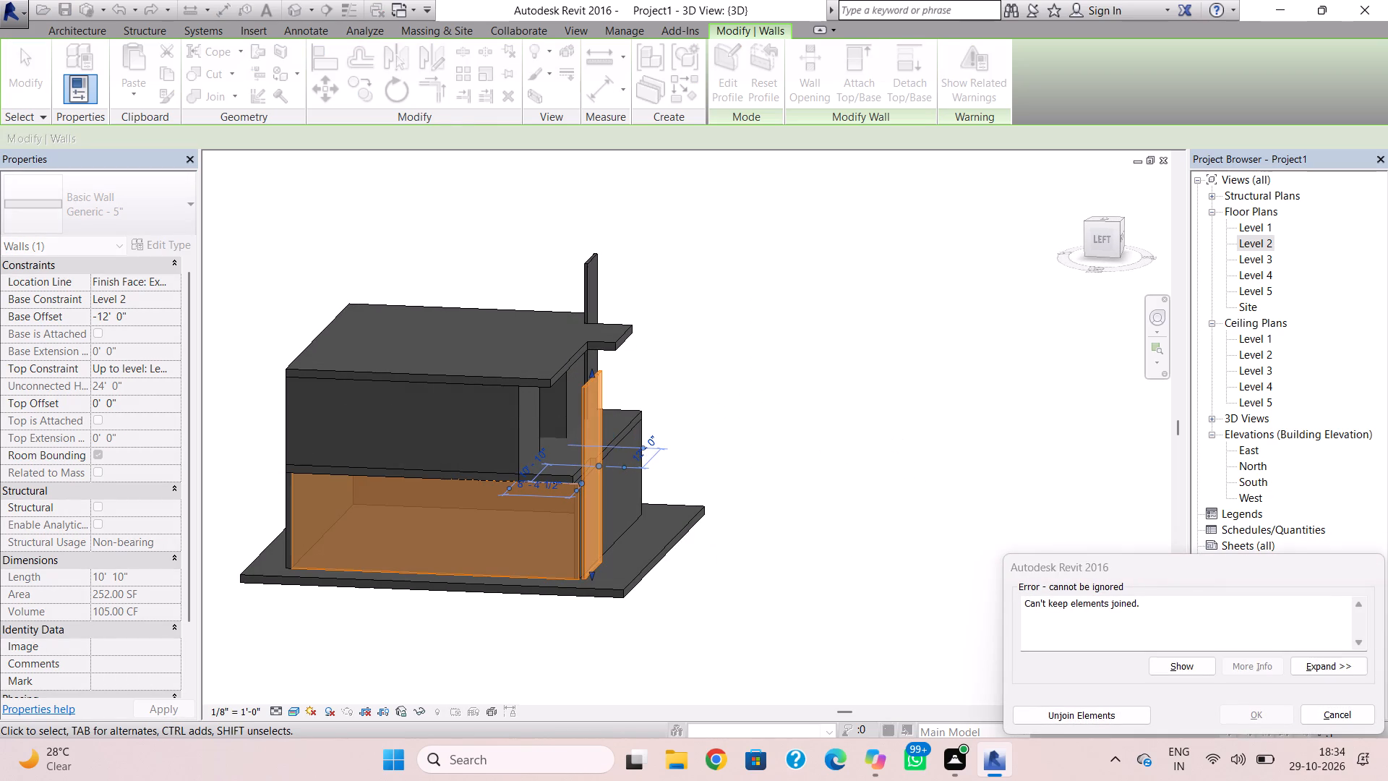
{"action": "left_click", "coordinate": [1335, 717]}
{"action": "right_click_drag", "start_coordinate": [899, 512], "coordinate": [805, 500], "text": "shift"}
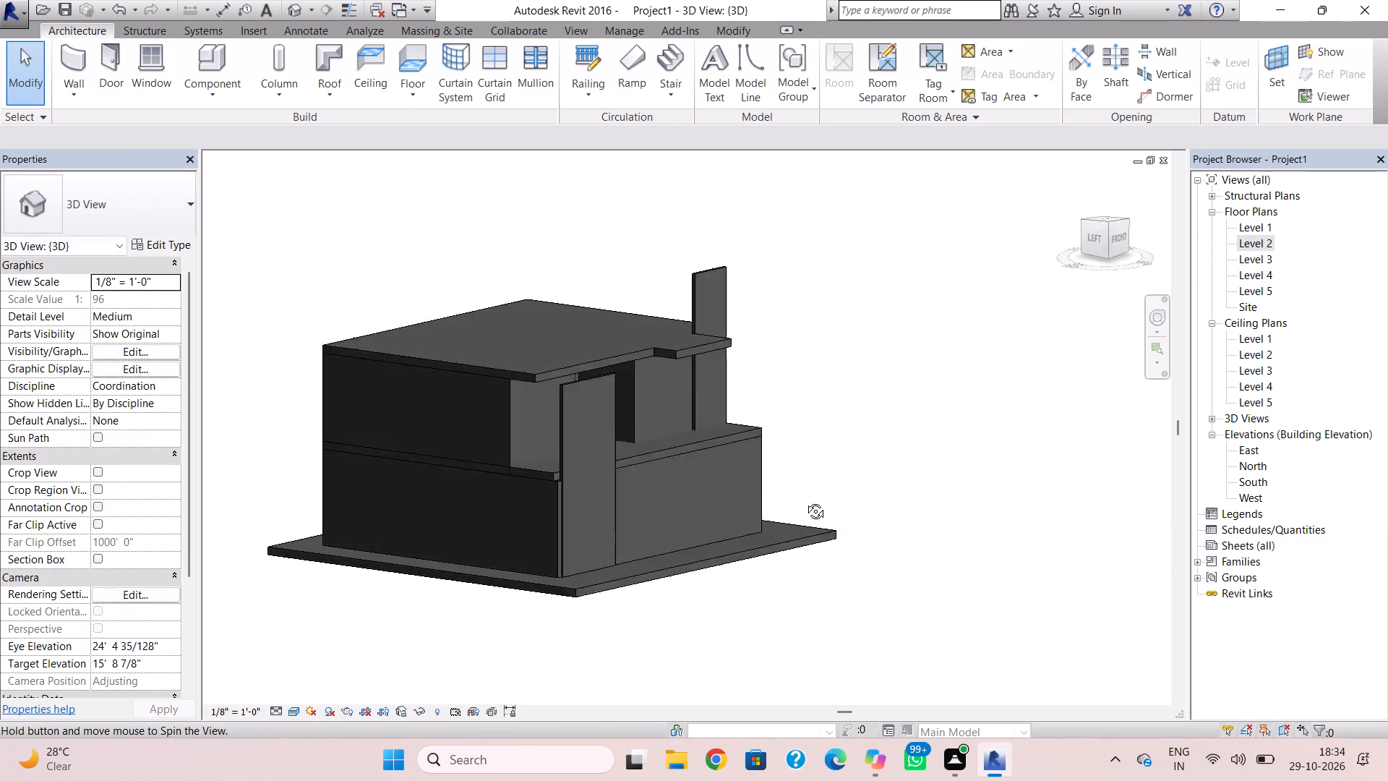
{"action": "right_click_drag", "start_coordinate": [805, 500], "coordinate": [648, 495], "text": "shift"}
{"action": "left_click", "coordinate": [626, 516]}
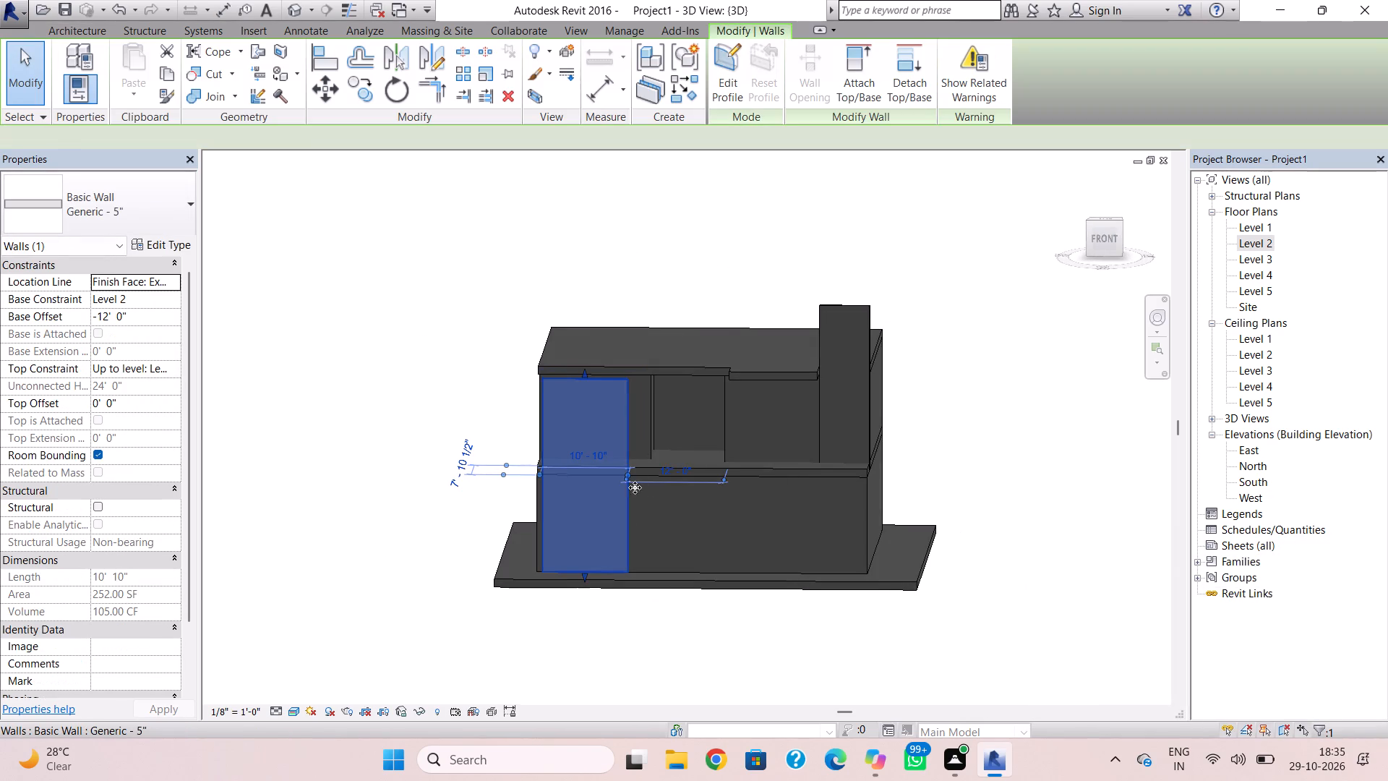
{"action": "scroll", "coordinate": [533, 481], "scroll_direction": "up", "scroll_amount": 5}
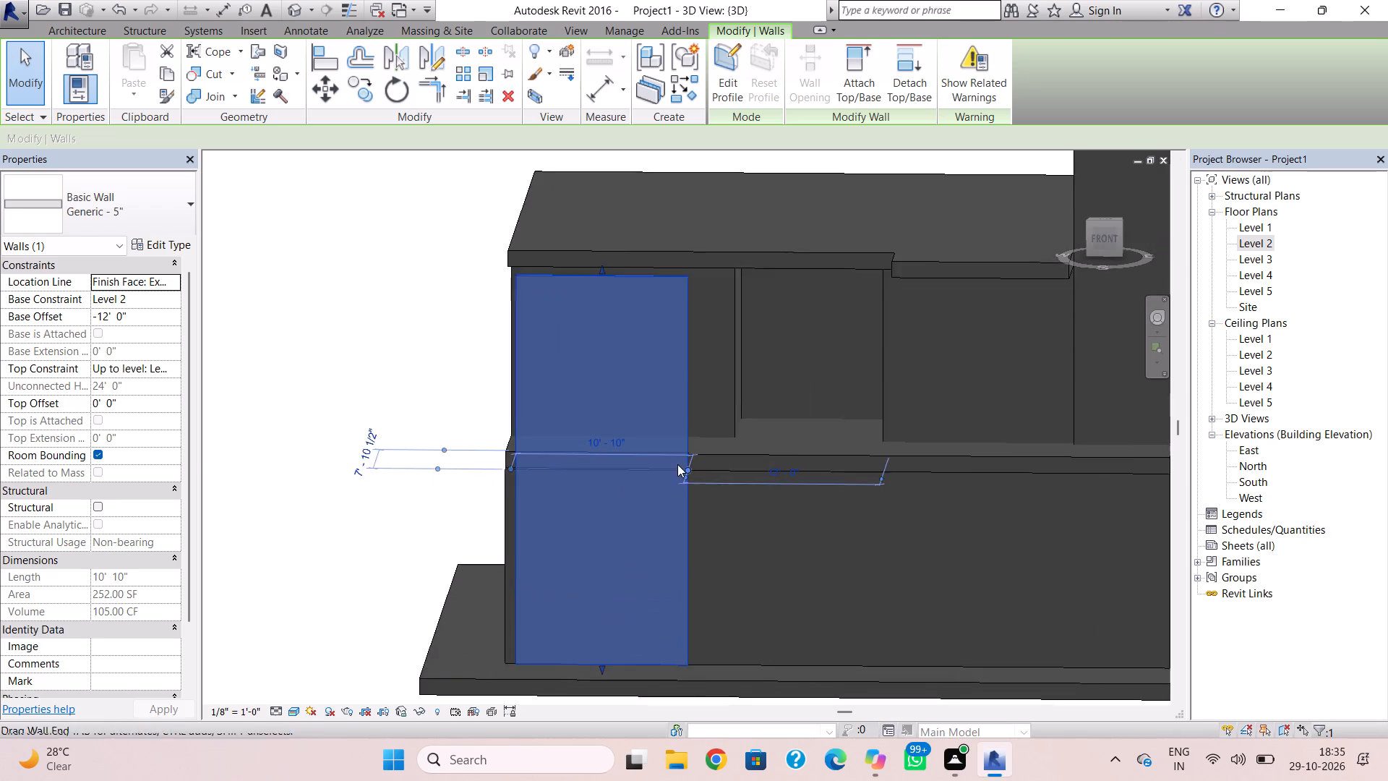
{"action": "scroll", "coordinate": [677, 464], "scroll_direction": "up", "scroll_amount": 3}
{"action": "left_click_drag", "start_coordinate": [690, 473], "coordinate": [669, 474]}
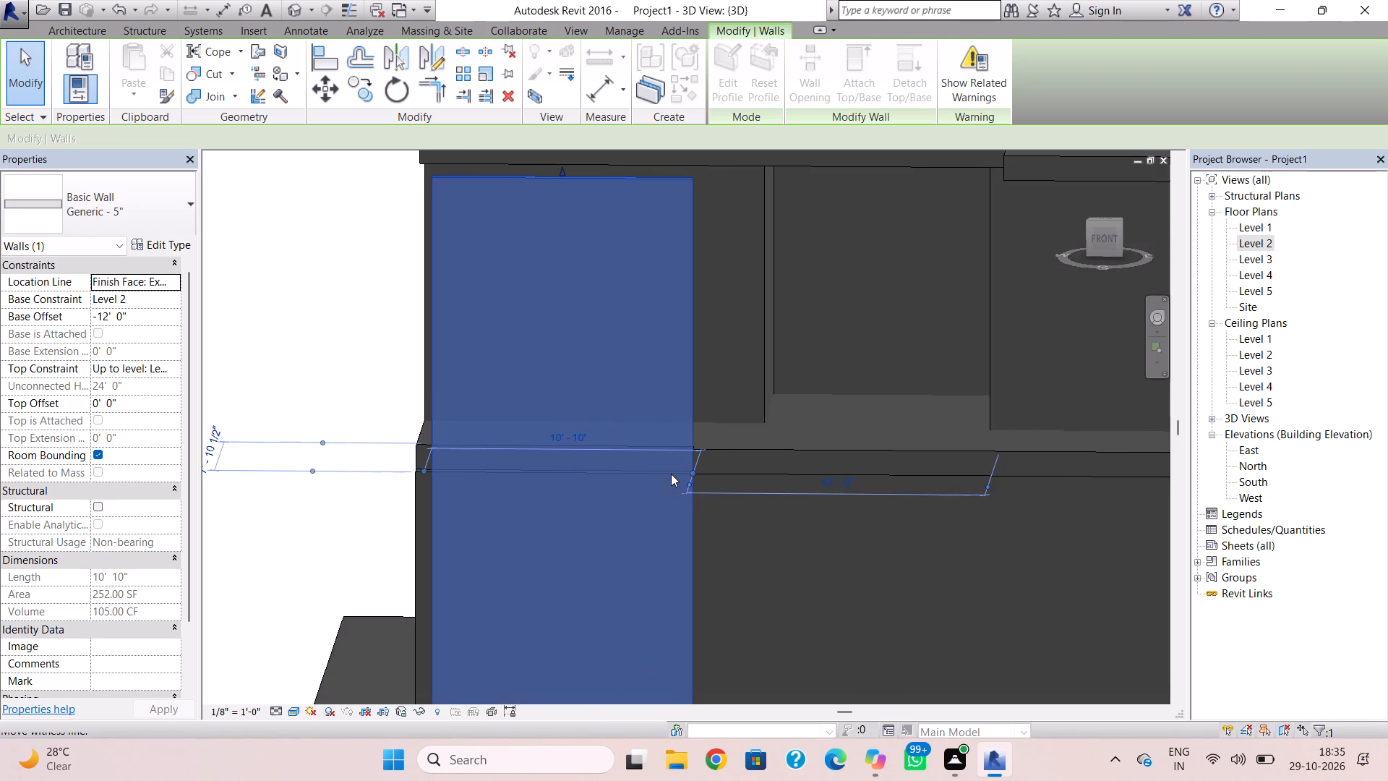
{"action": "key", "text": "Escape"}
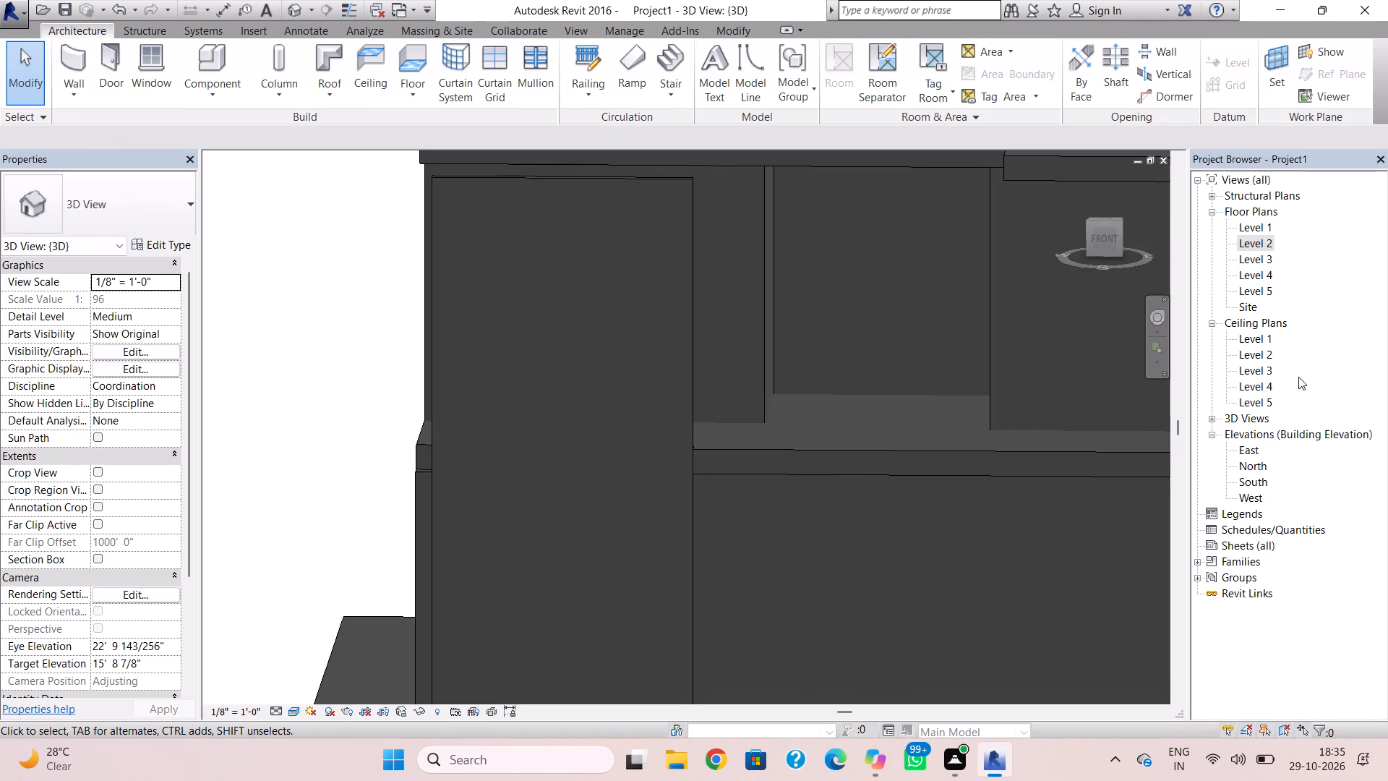
In the Level 2 plan, extend the 5" feature wall's west end to the building's west outer face, about 11'-2" long.
{"action": "left_click", "coordinate": [1252, 234]}
{"action": "double_click", "coordinate": [1251, 242]}
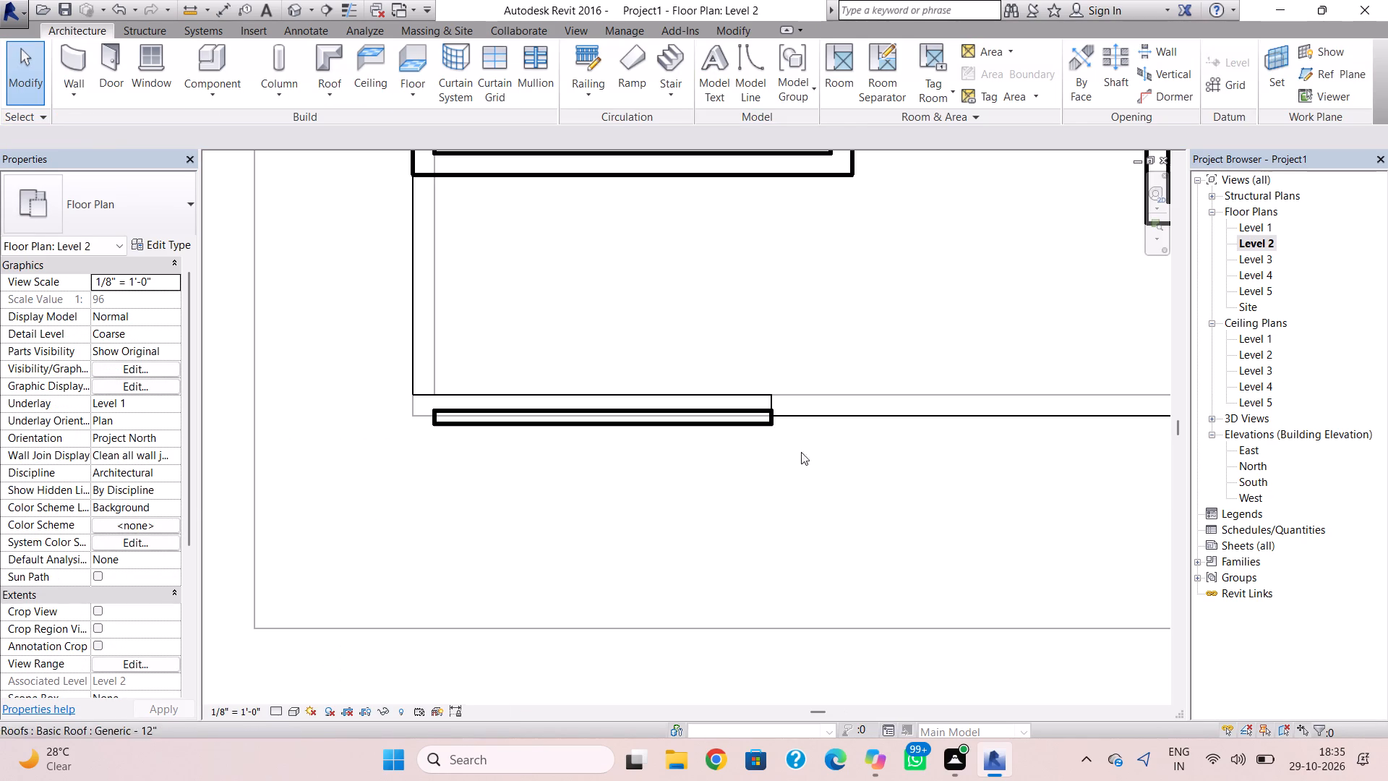
{"action": "left_click", "coordinate": [757, 429]}
{"action": "scroll", "coordinate": [789, 422], "scroll_direction": "up", "scroll_amount": 3}
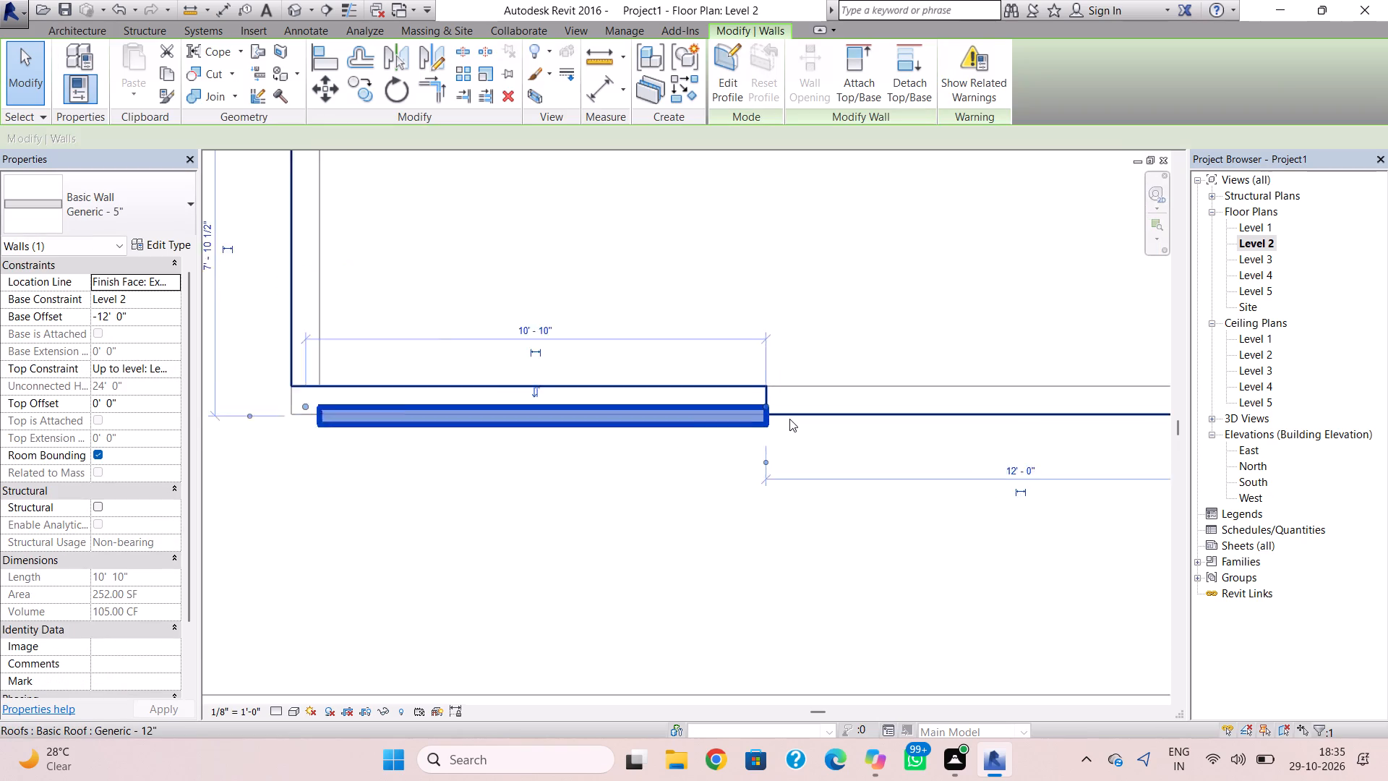
{"action": "scroll", "coordinate": [779, 410], "scroll_direction": "up", "scroll_amount": 3}
{"action": "scroll", "coordinate": [591, 411], "scroll_direction": "down", "scroll_amount": 2}
{"action": "middle_click_drag", "start_coordinate": [591, 411], "coordinate": [780, 383]}
{"action": "scroll", "coordinate": [376, 401], "scroll_direction": "up", "scroll_amount": 1}
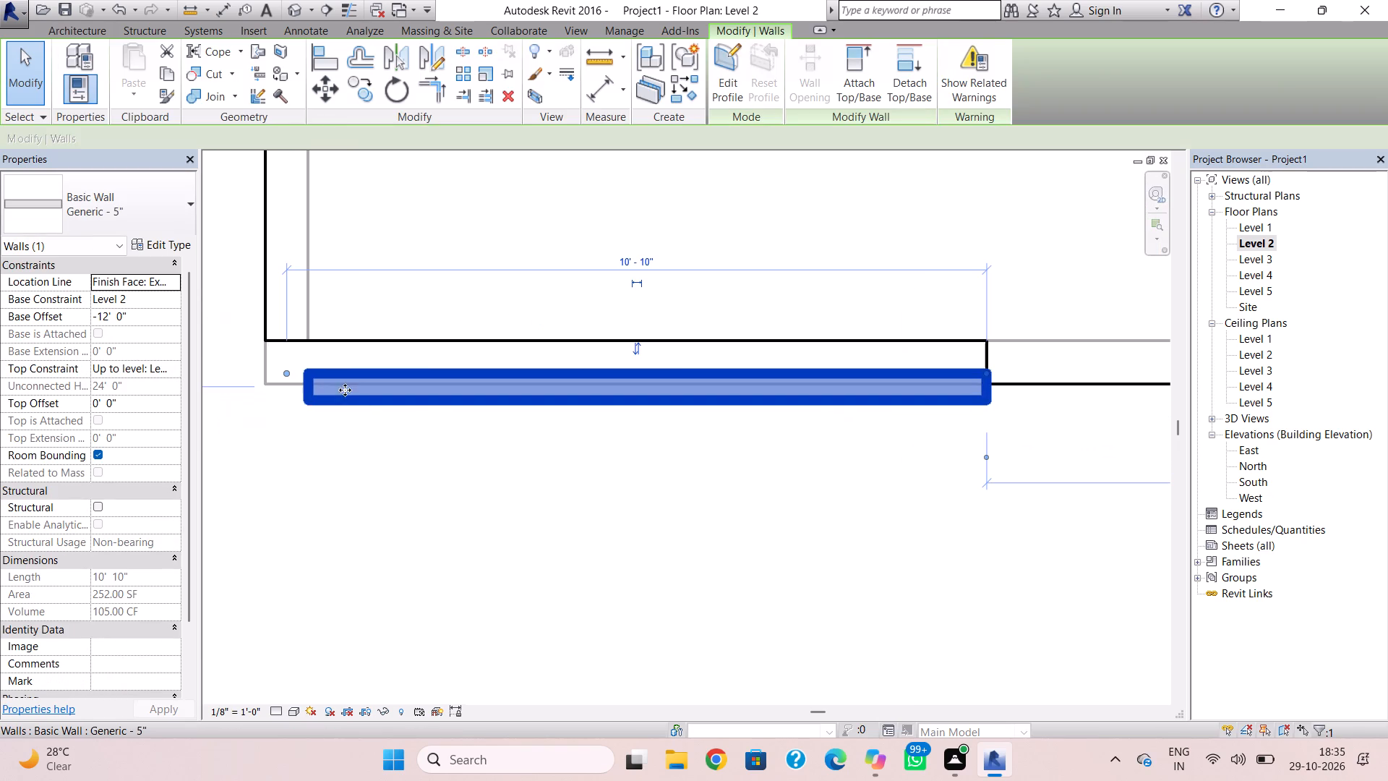
{"action": "left_click_drag", "start_coordinate": [284, 375], "coordinate": [268, 375]}
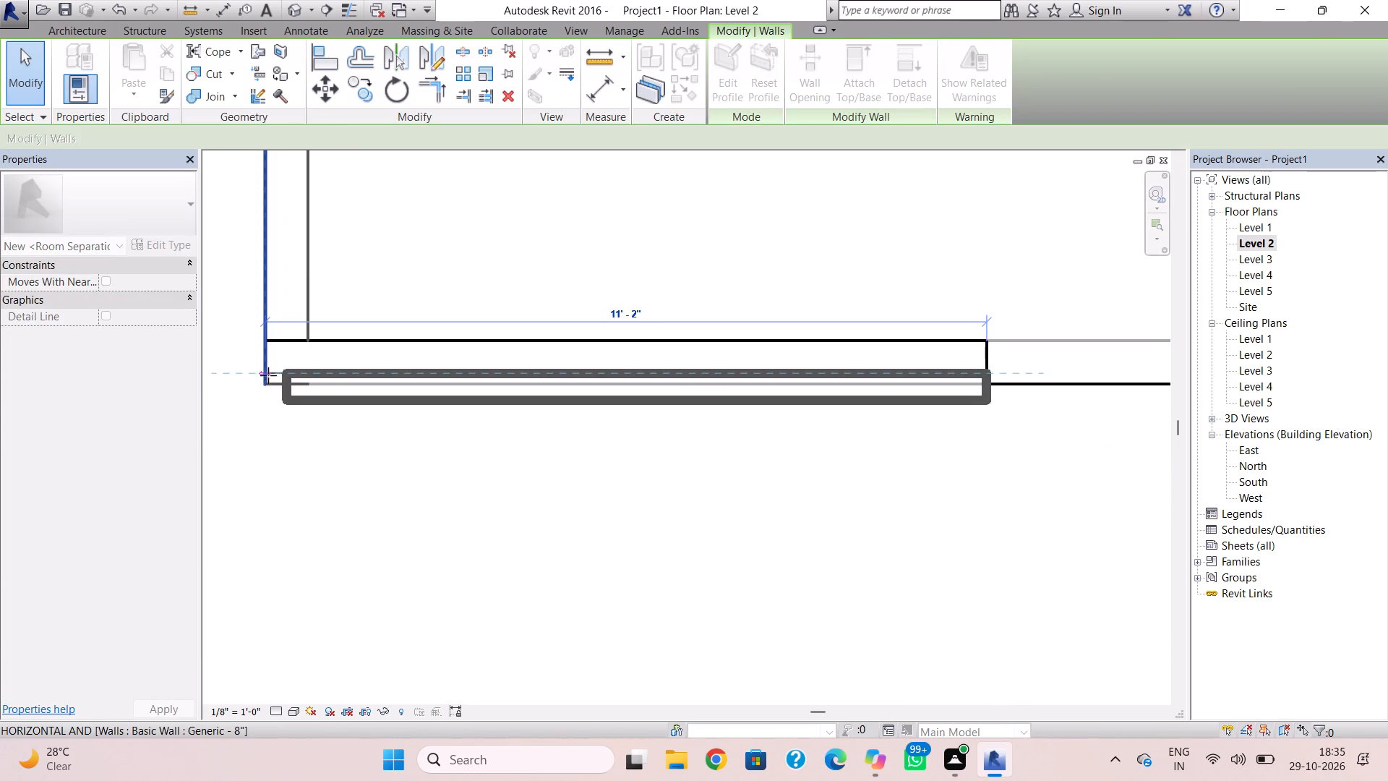
{"action": "left_click_drag", "start_coordinate": [268, 375], "coordinate": [267, 375]}
{"action": "left_click", "coordinate": [267, 444]}
Pull the 5" feature wall's east end back so the wall is about 9'-11" long.
{"action": "left_click", "coordinate": [967, 370]}
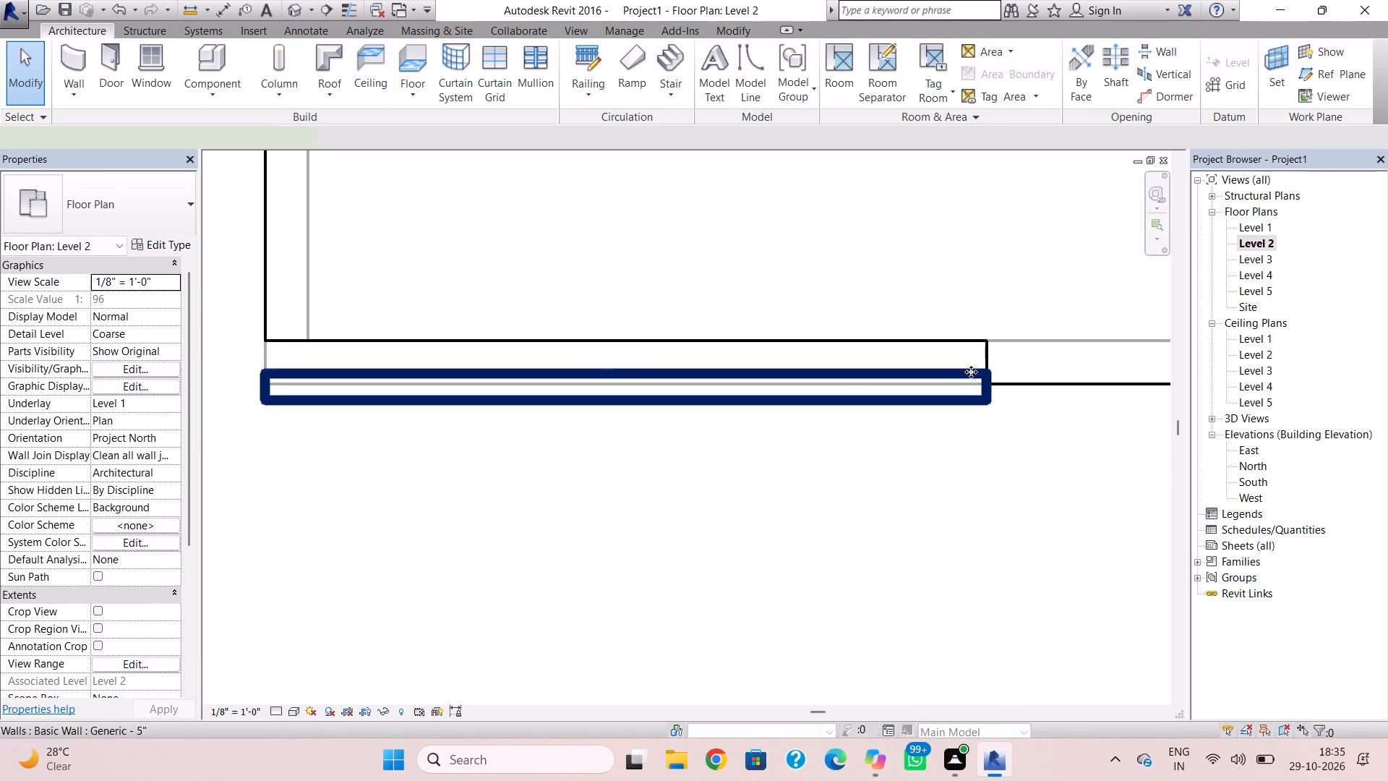
{"action": "left_click_drag", "start_coordinate": [986, 375], "coordinate": [941, 377]}
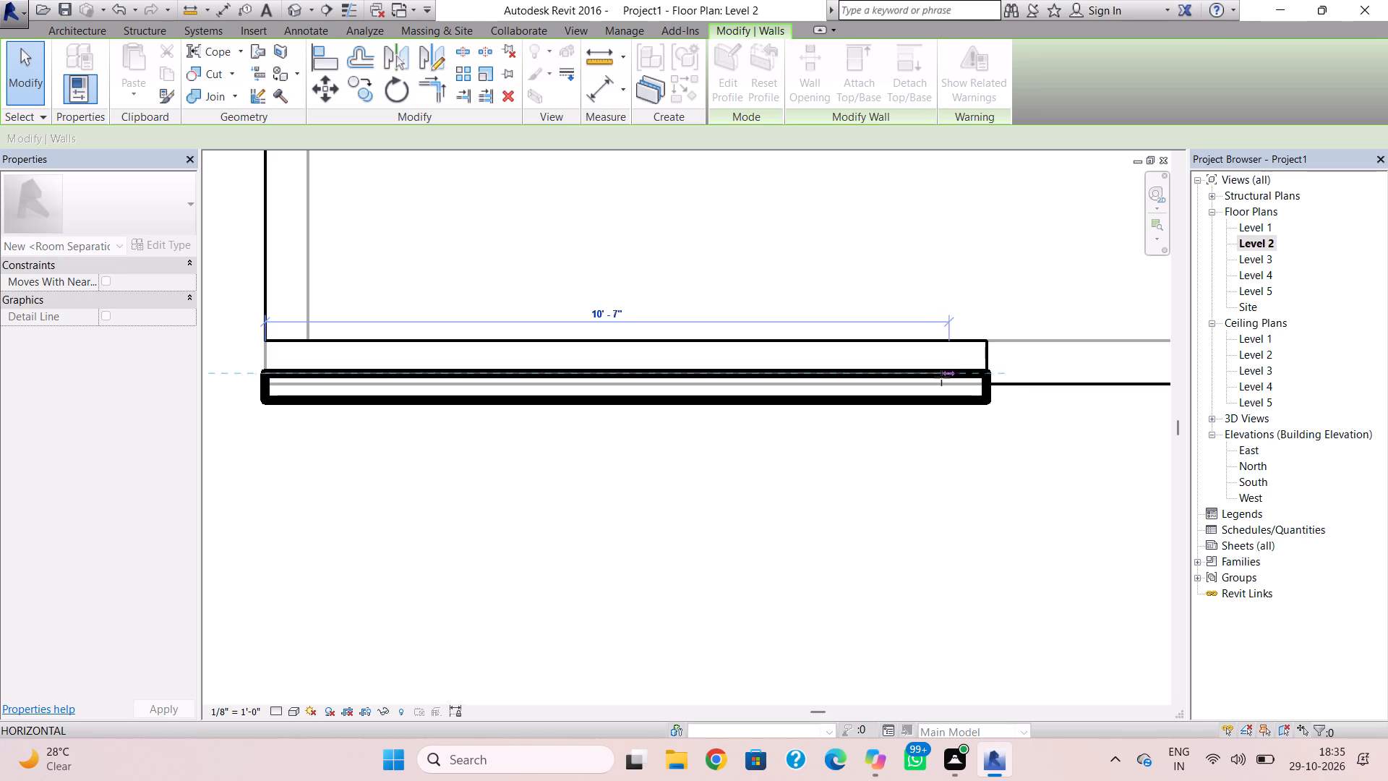
{"action": "left_click_drag", "start_coordinate": [941, 377], "coordinate": [907, 380]}
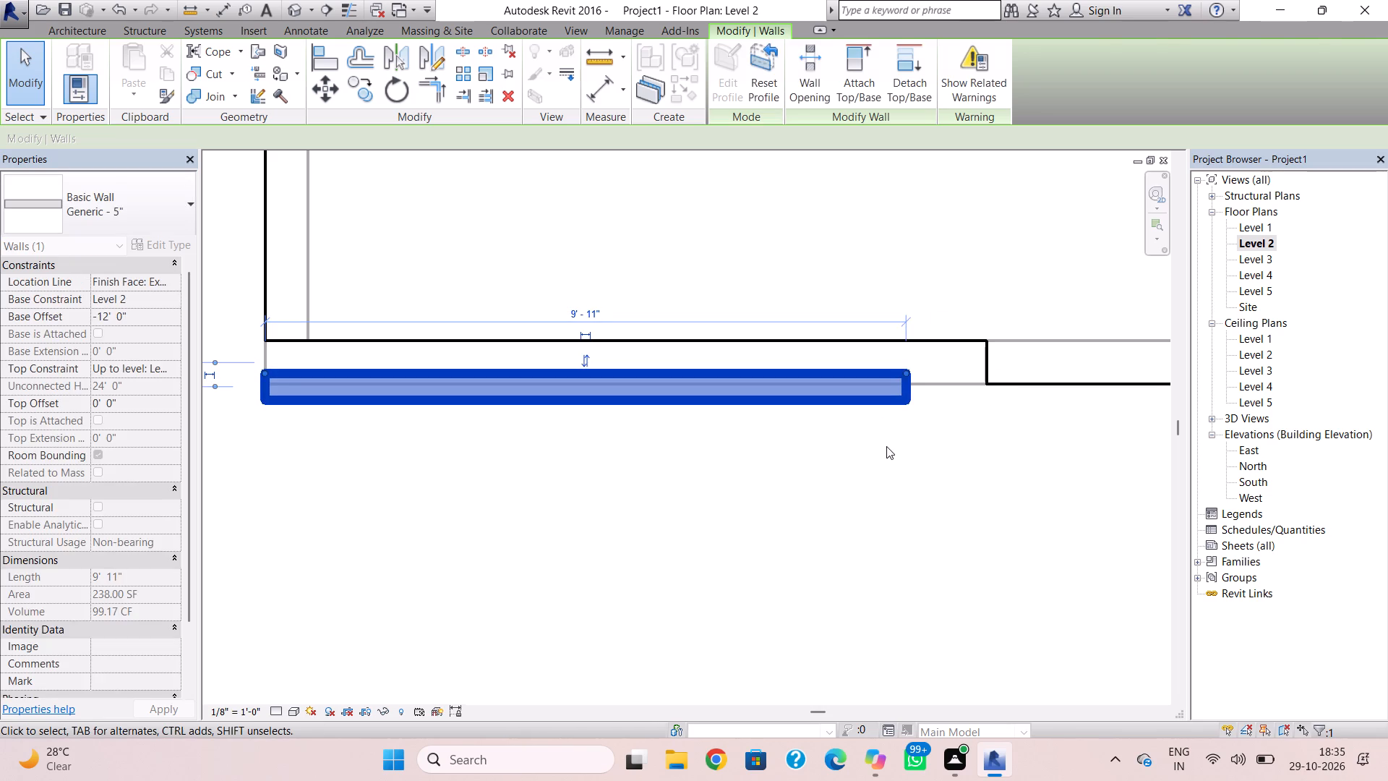
{"action": "left_click", "coordinate": [888, 460]}
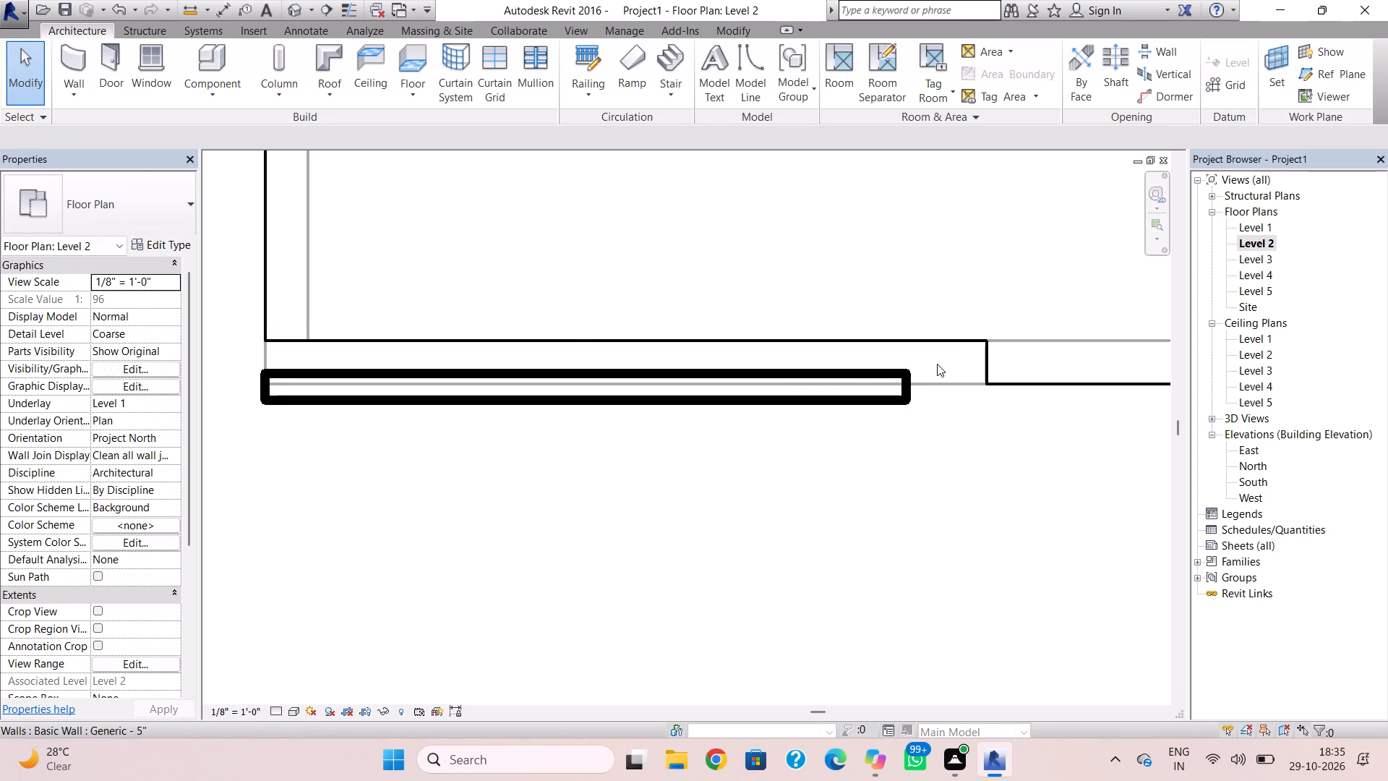
Edit the Level 2 roof footprint, shifting the notch's short side edge west to the feature wall's east end, and finish the footprint.
{"action": "left_click", "coordinate": [994, 360]}
{"action": "double_click", "coordinate": [986, 372]}
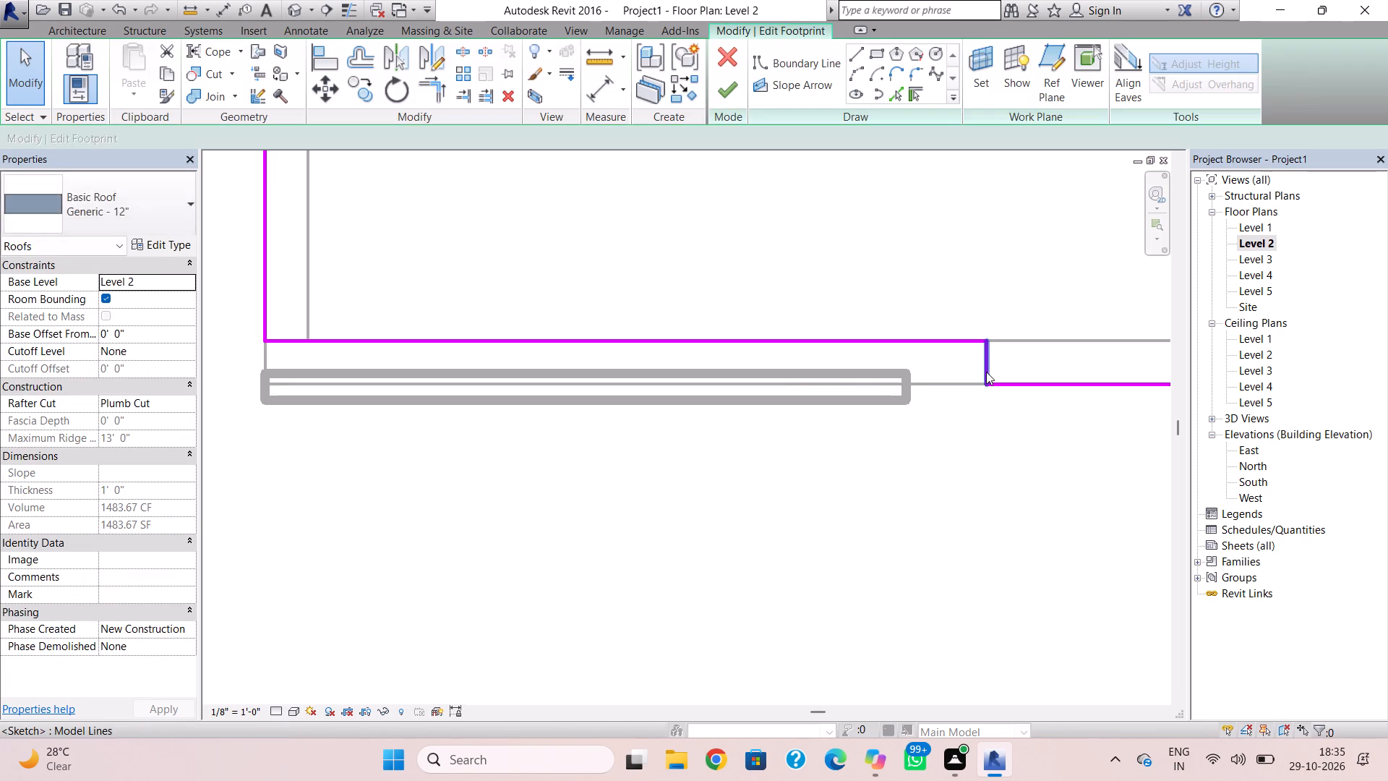
{"action": "left_click", "coordinate": [986, 372]}
{"action": "key", "text": "Left"}
{"action": "key", "text": "Left"}
{"action": "key", "text": "Left"}
{"action": "key", "text": "Left"}
{"action": "key", "text": "Left"}
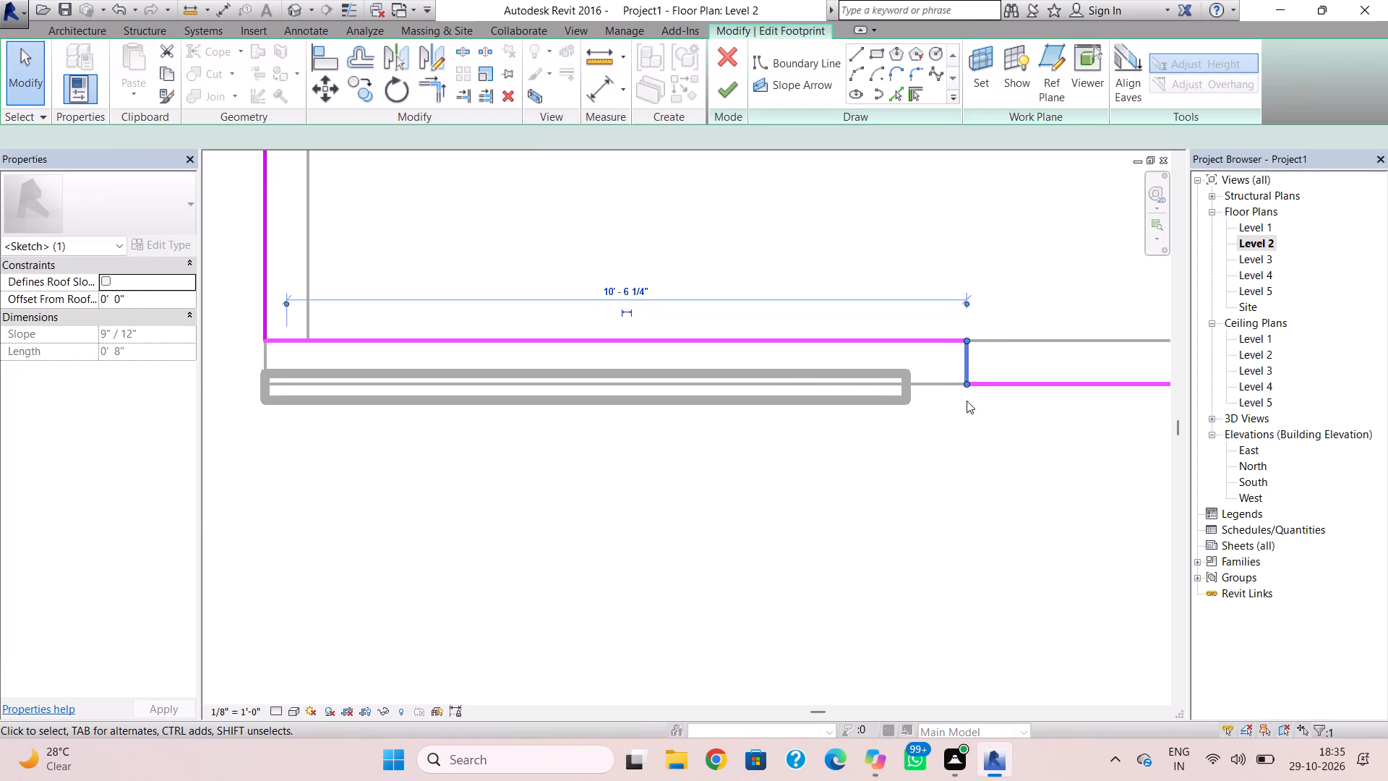
{"action": "key", "text": "Left"}
{"action": "key", "text": "Left"}
{"action": "key", "text": "Left"}
{"action": "key", "text": "Left"}
{"action": "key", "text": "Left"}
{"action": "key", "text": "Left"}
{"action": "key", "text": "Left"}
{"action": "key", "text": "Left"}
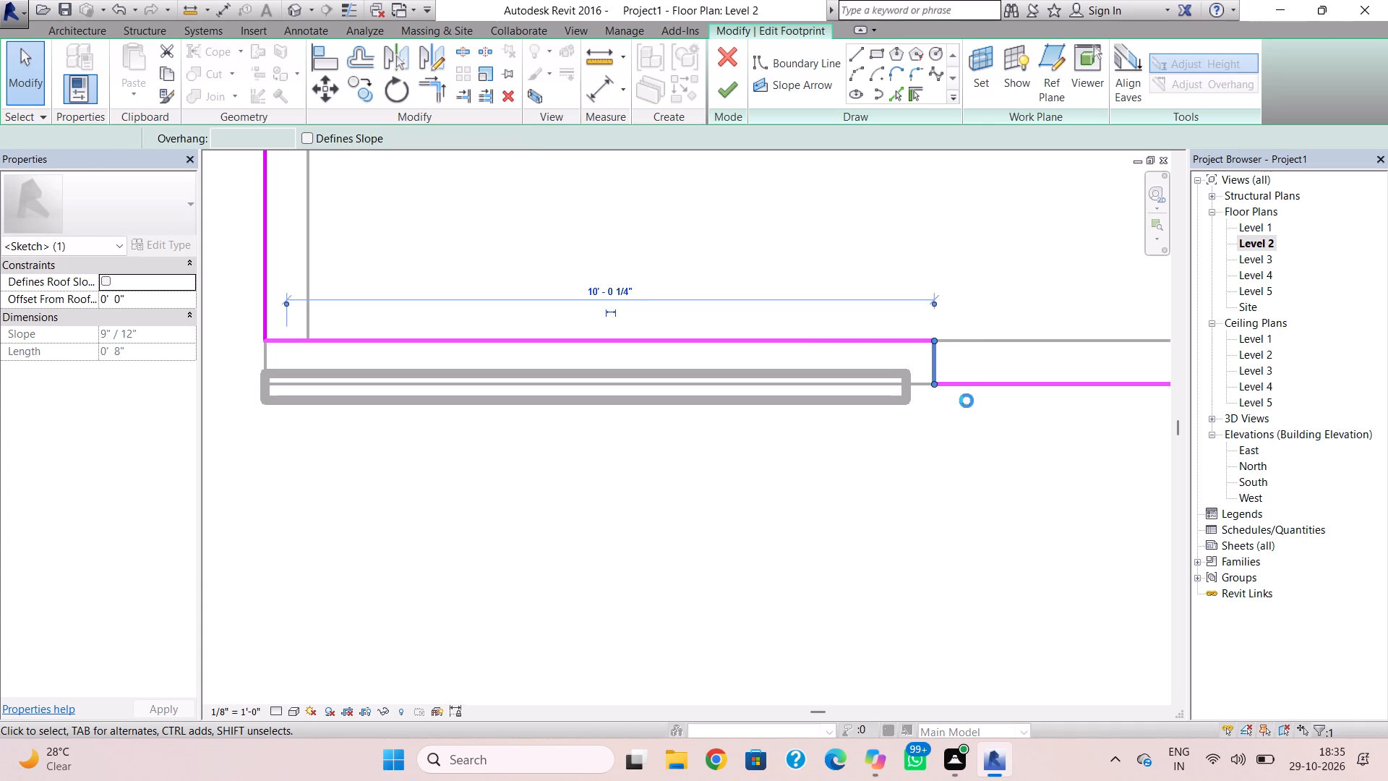
{"action": "key", "text": "Left"}
{"action": "key", "text": "Left"}
{"action": "key", "text": "Left"}
{"action": "key", "text": "Left"}
{"action": "key", "text": "Left"}
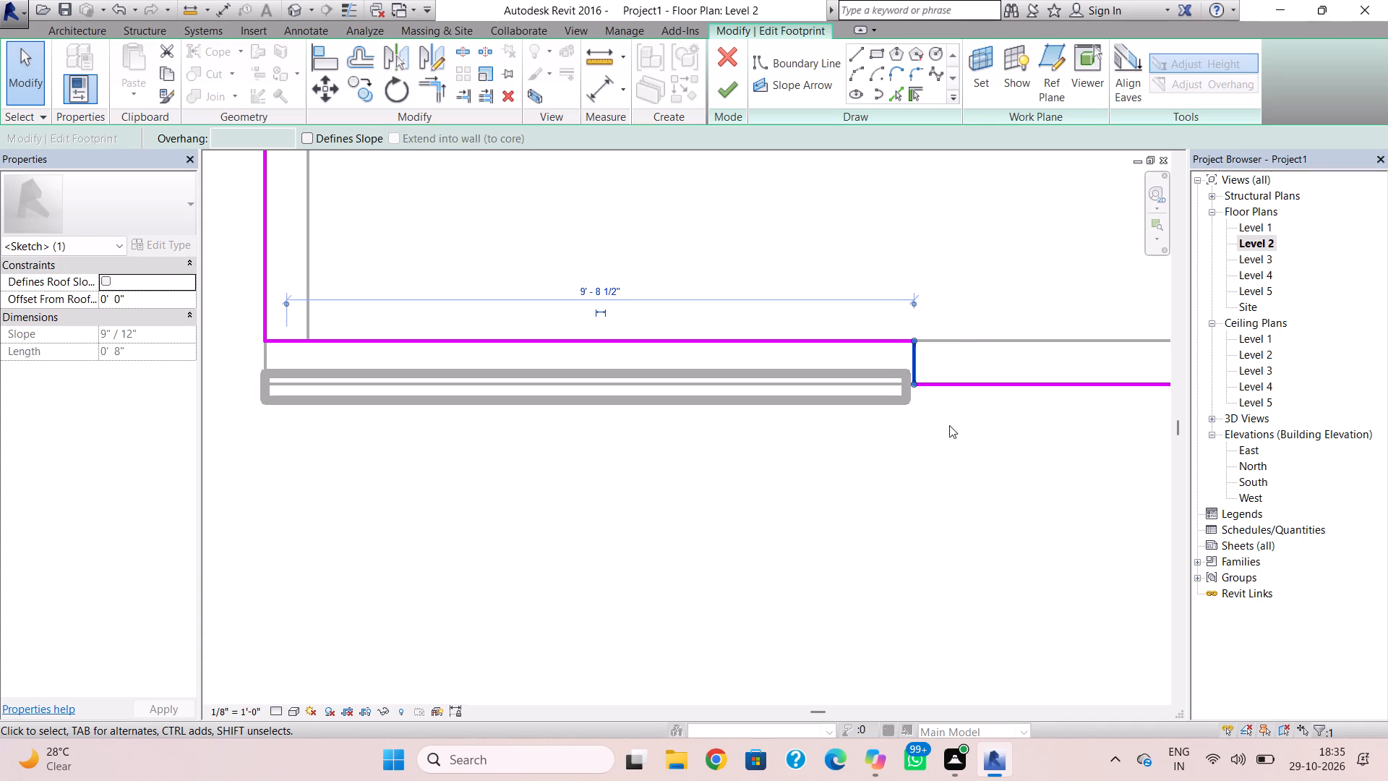
{"action": "key", "text": "Left"}
{"action": "left_click", "coordinate": [942, 438]}
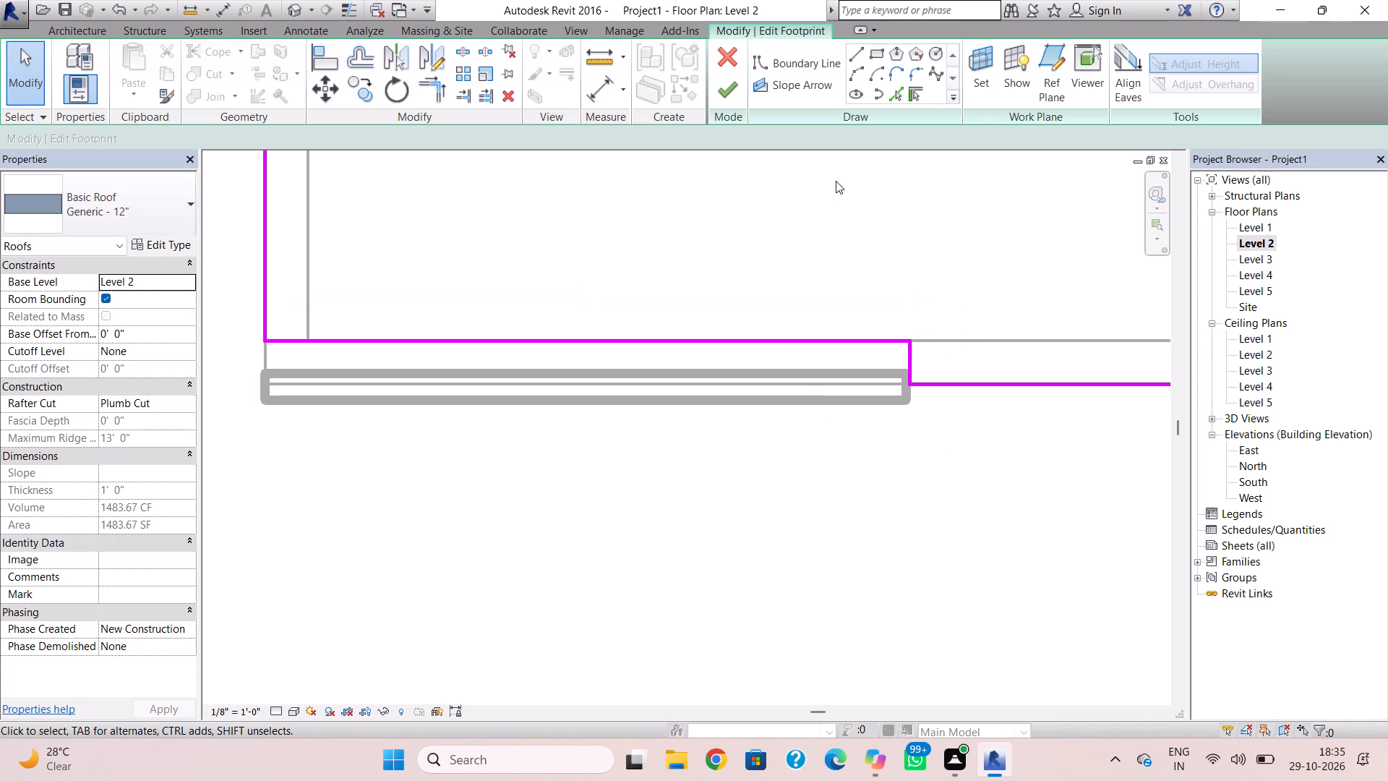
{"action": "left_click", "coordinate": [736, 92]}
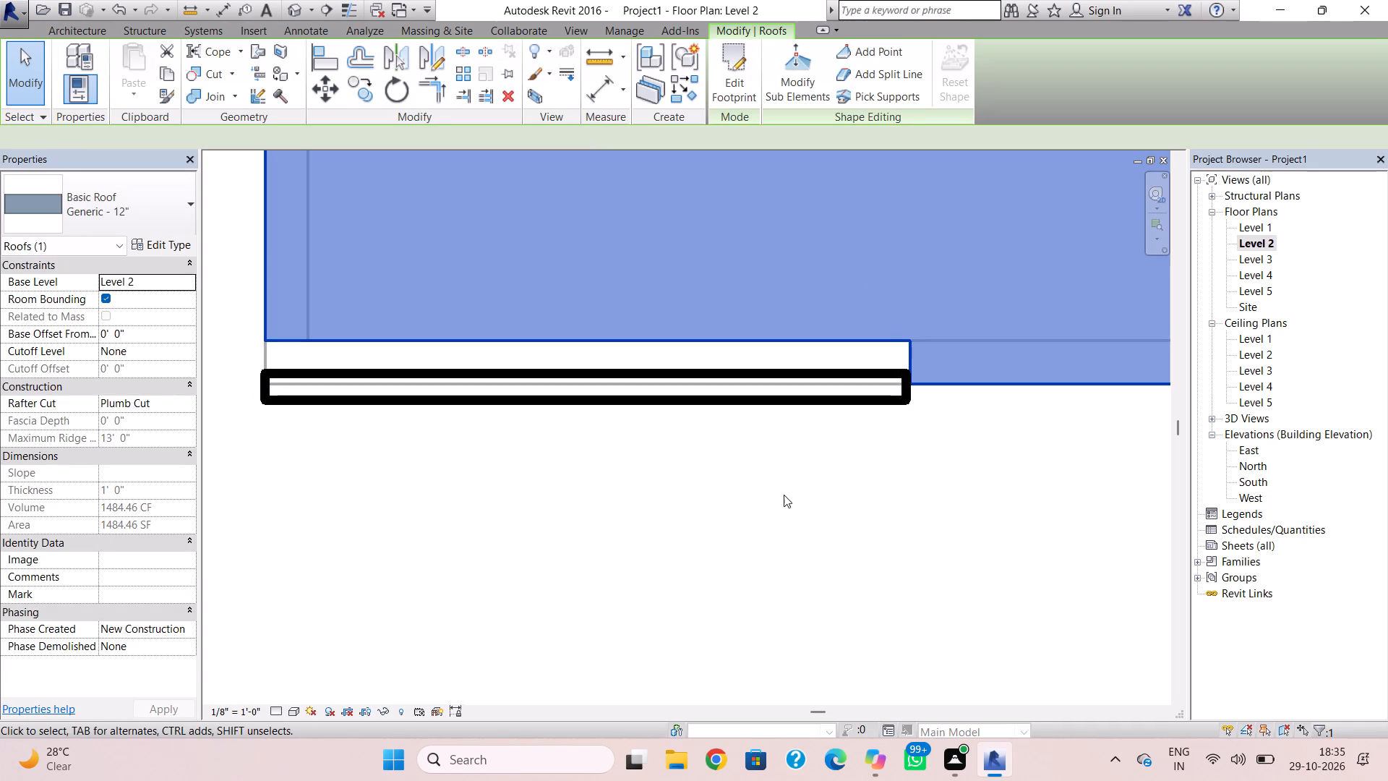
Check the notch in 3D, reopen the Level 2 roof footprint, move the recessed edge outward to the feature wall, and try finishing it.
{"action": "left_click", "coordinate": [296, 14]}
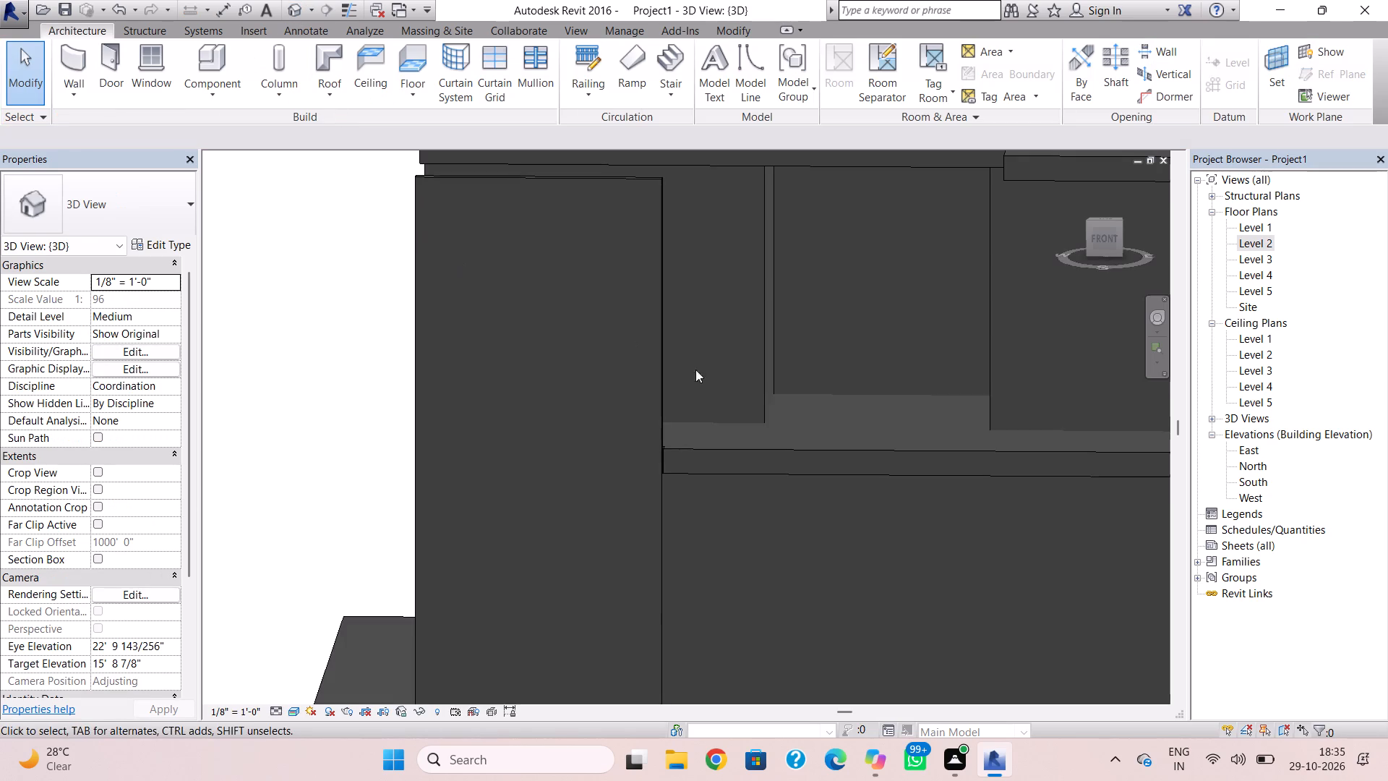
{"action": "right_click_drag", "start_coordinate": [612, 464], "coordinate": [808, 528], "text": "shift"}
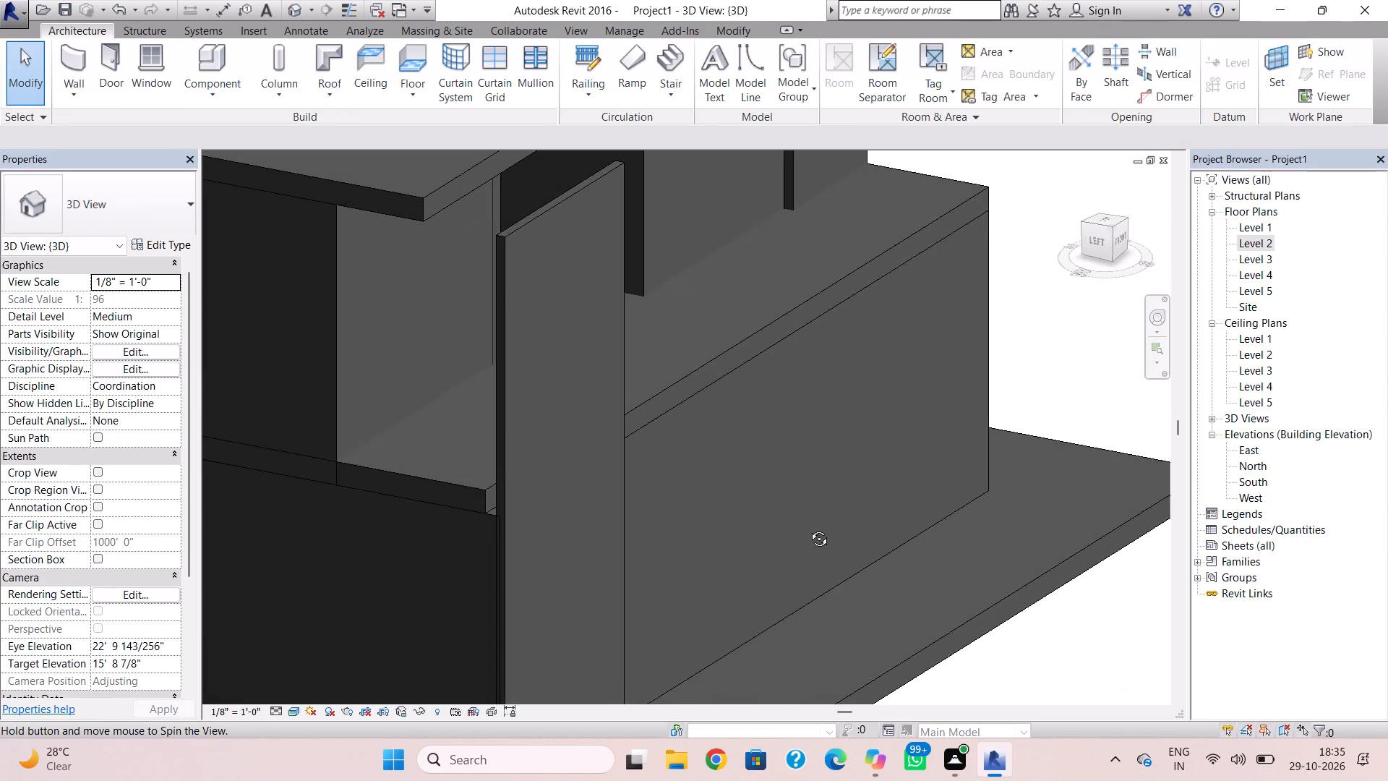
{"action": "right_click_drag", "start_coordinate": [808, 528], "coordinate": [900, 581], "text": "shift"}
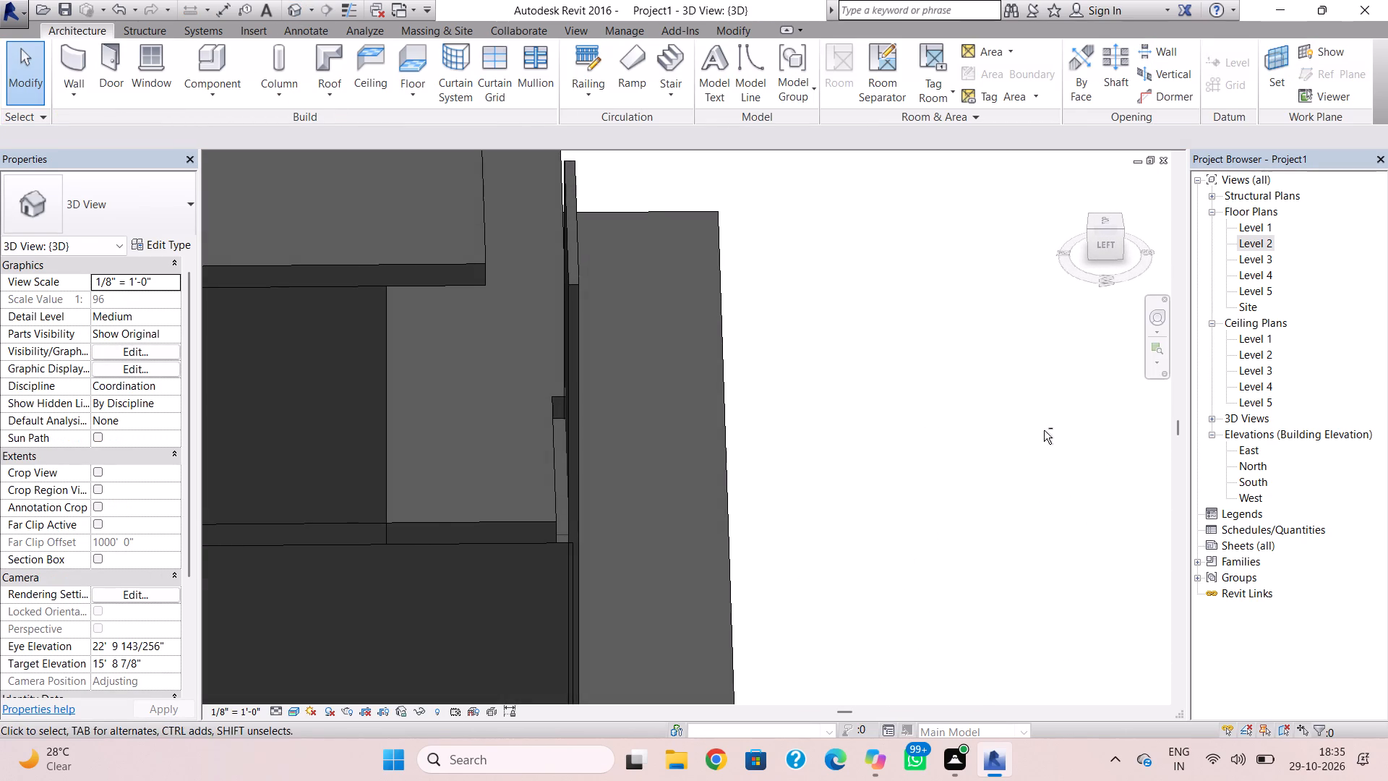
{"action": "left_click", "coordinate": [1262, 247]}
{"action": "left_click", "coordinate": [1262, 247]}
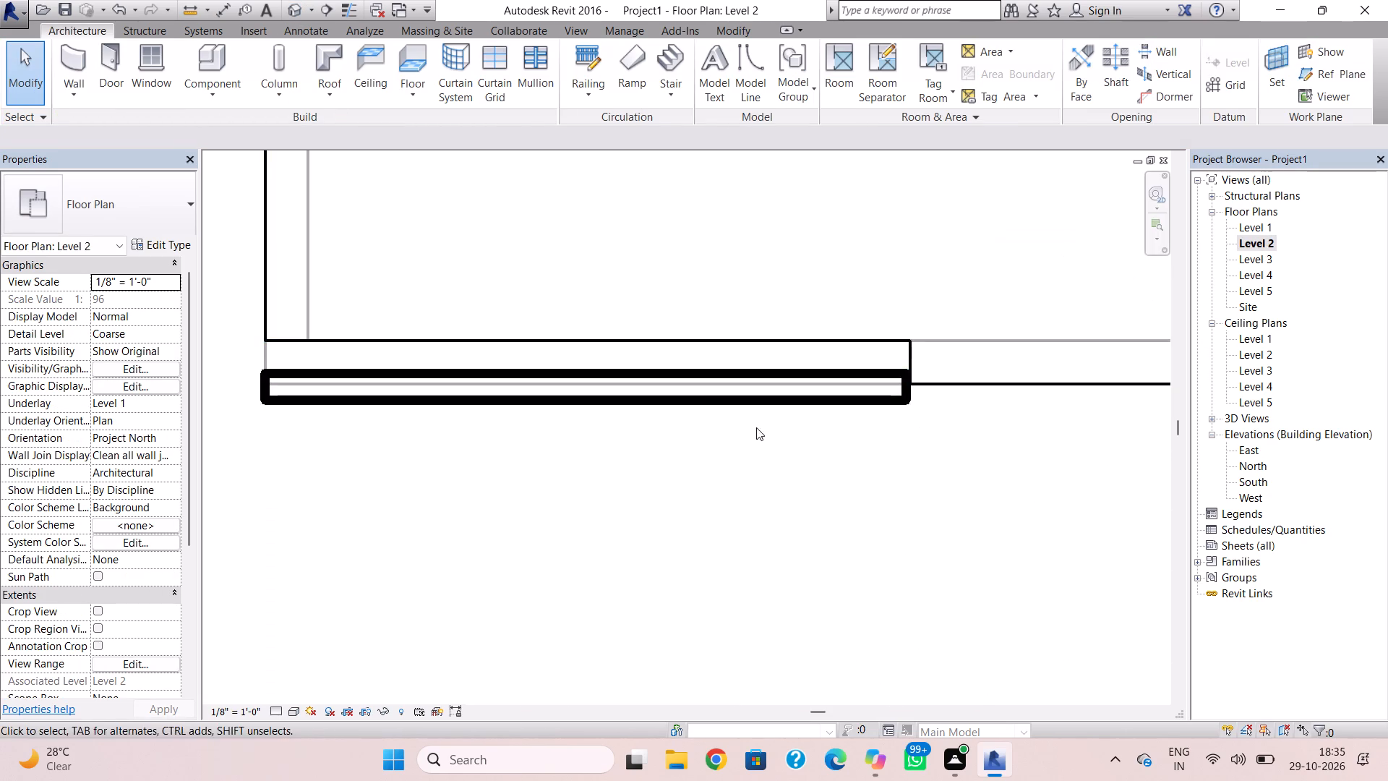
{"action": "left_click", "coordinate": [737, 330]}
{"action": "left_click", "coordinate": [737, 333]}
{"action": "left_click", "coordinate": [737, 334]}
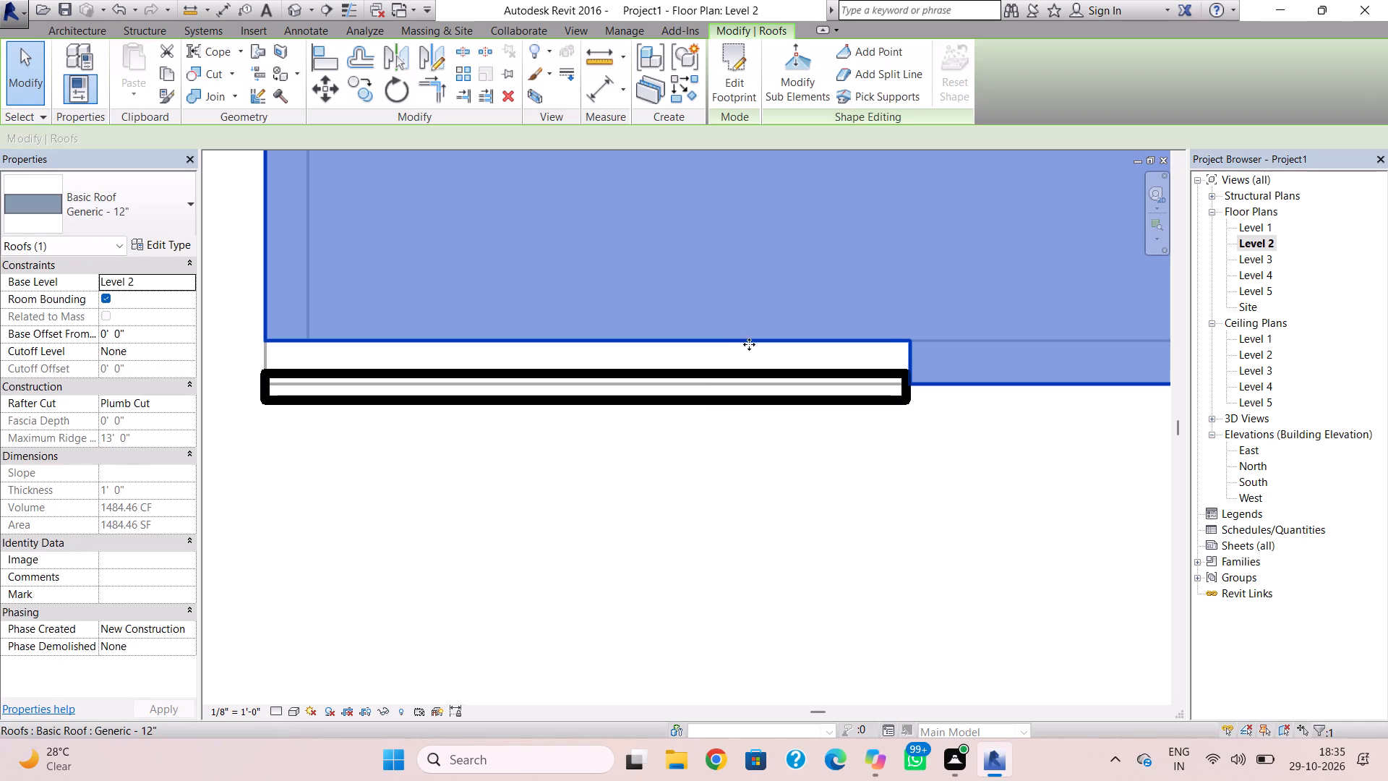
{"action": "double_click", "coordinate": [760, 341]}
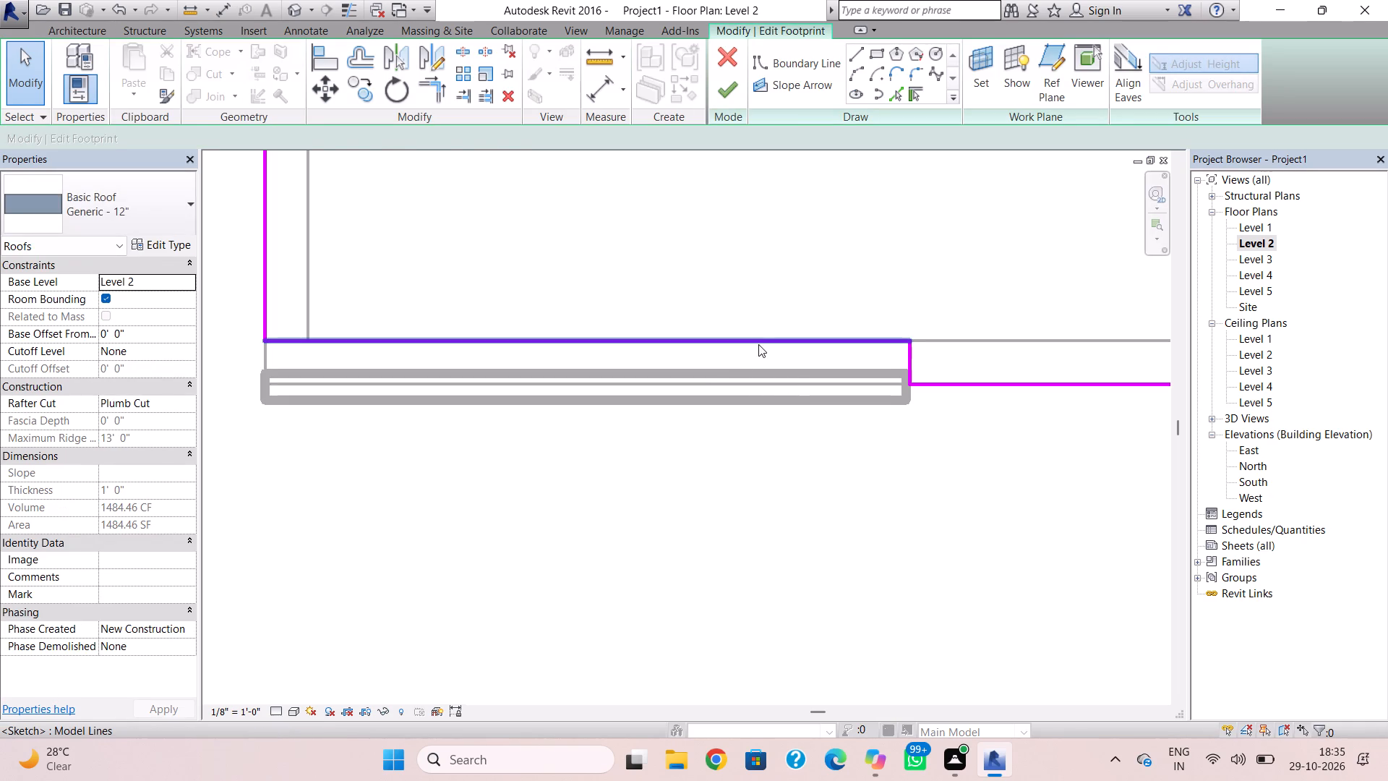
{"action": "left_click", "coordinate": [758, 340]}
{"action": "key", "text": "Down"}
{"action": "key", "text": "Down"}
{"action": "key", "text": "Down"}
{"action": "key", "text": "Down"}
{"action": "key", "text": "Down"}
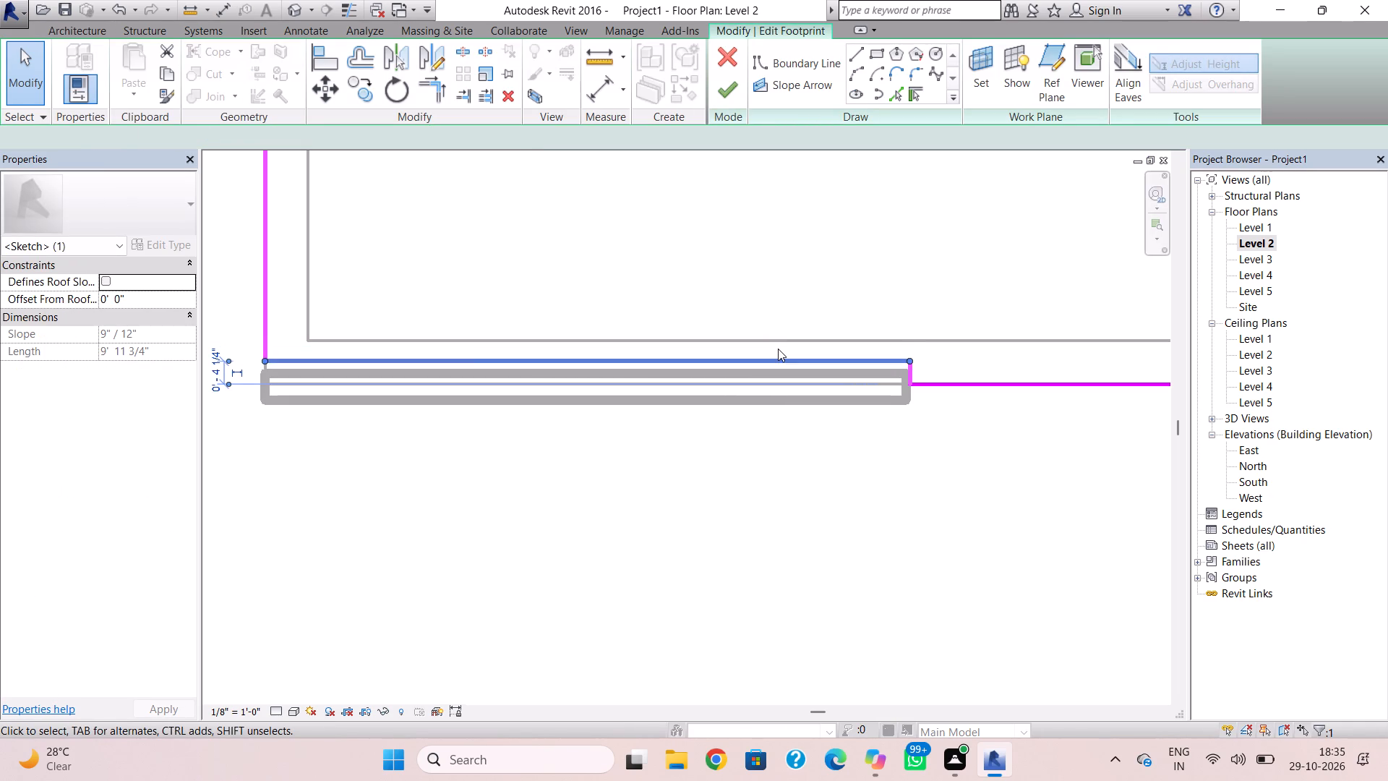
{"action": "key", "text": "Down"}
{"action": "key", "text": "Down"}
{"action": "left_click", "coordinate": [731, 104]}
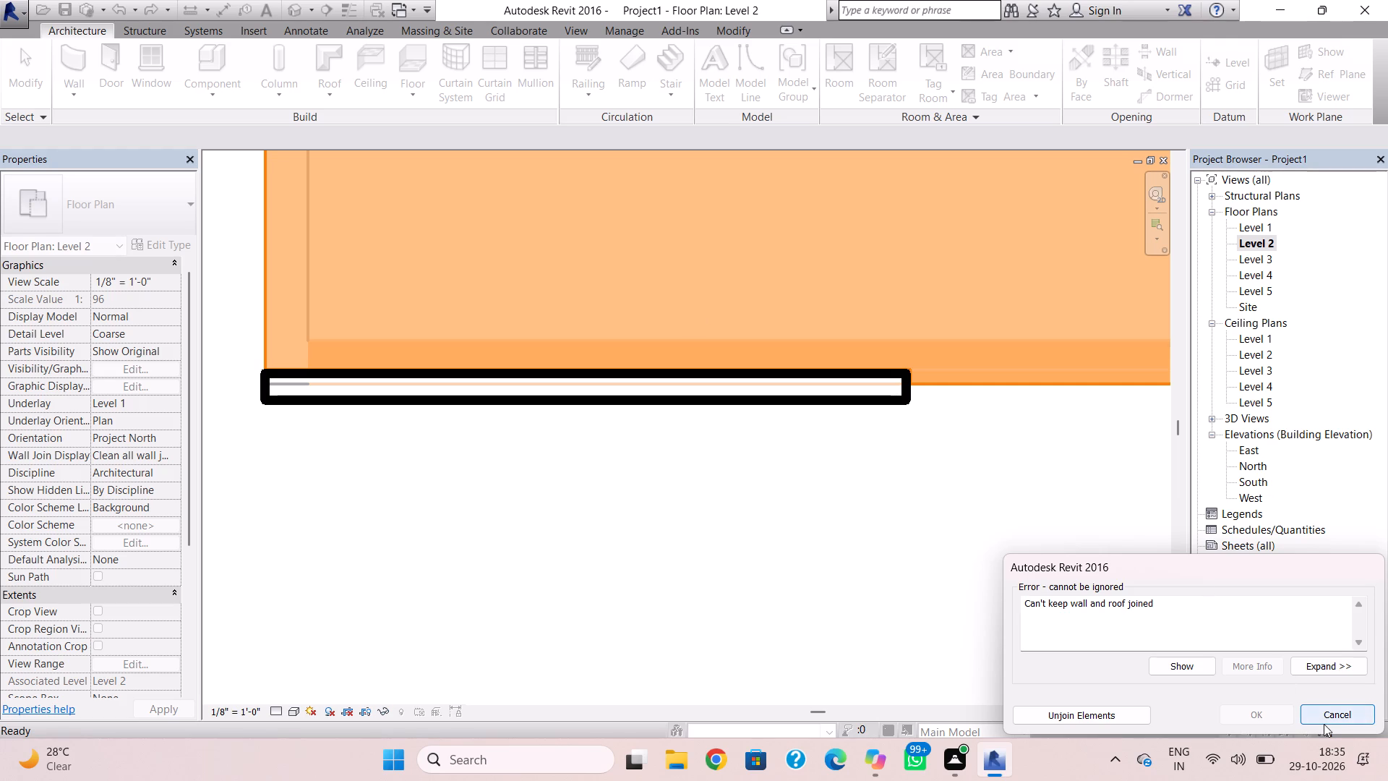
{"action": "left_click", "coordinate": [1324, 724]}
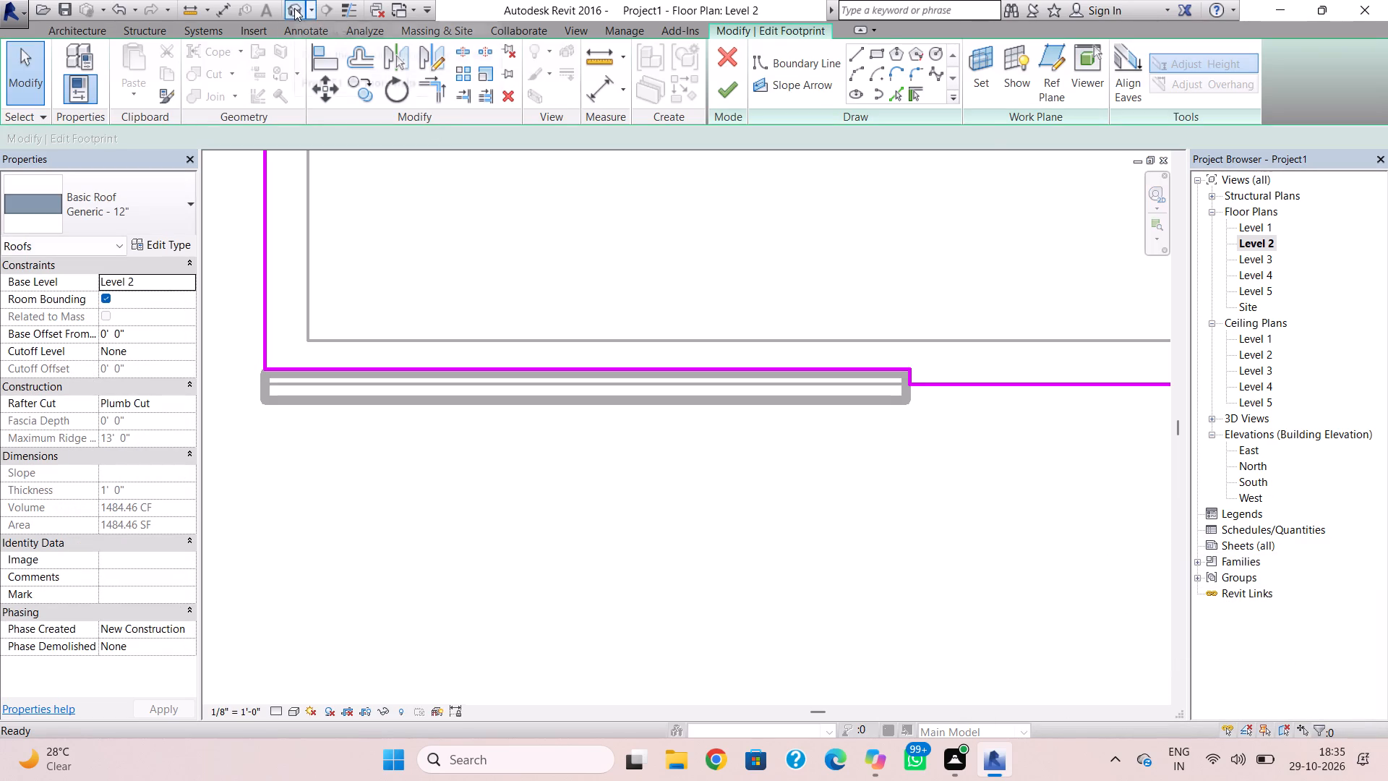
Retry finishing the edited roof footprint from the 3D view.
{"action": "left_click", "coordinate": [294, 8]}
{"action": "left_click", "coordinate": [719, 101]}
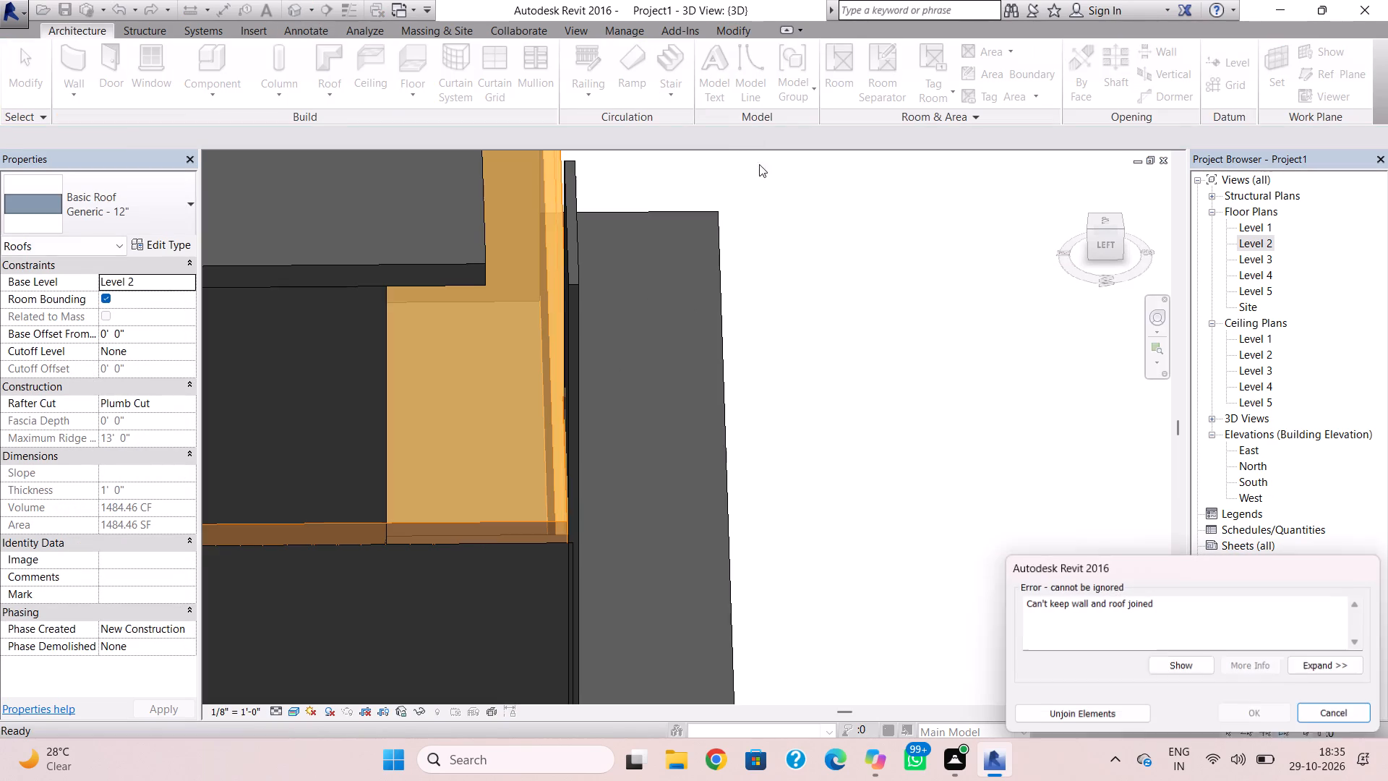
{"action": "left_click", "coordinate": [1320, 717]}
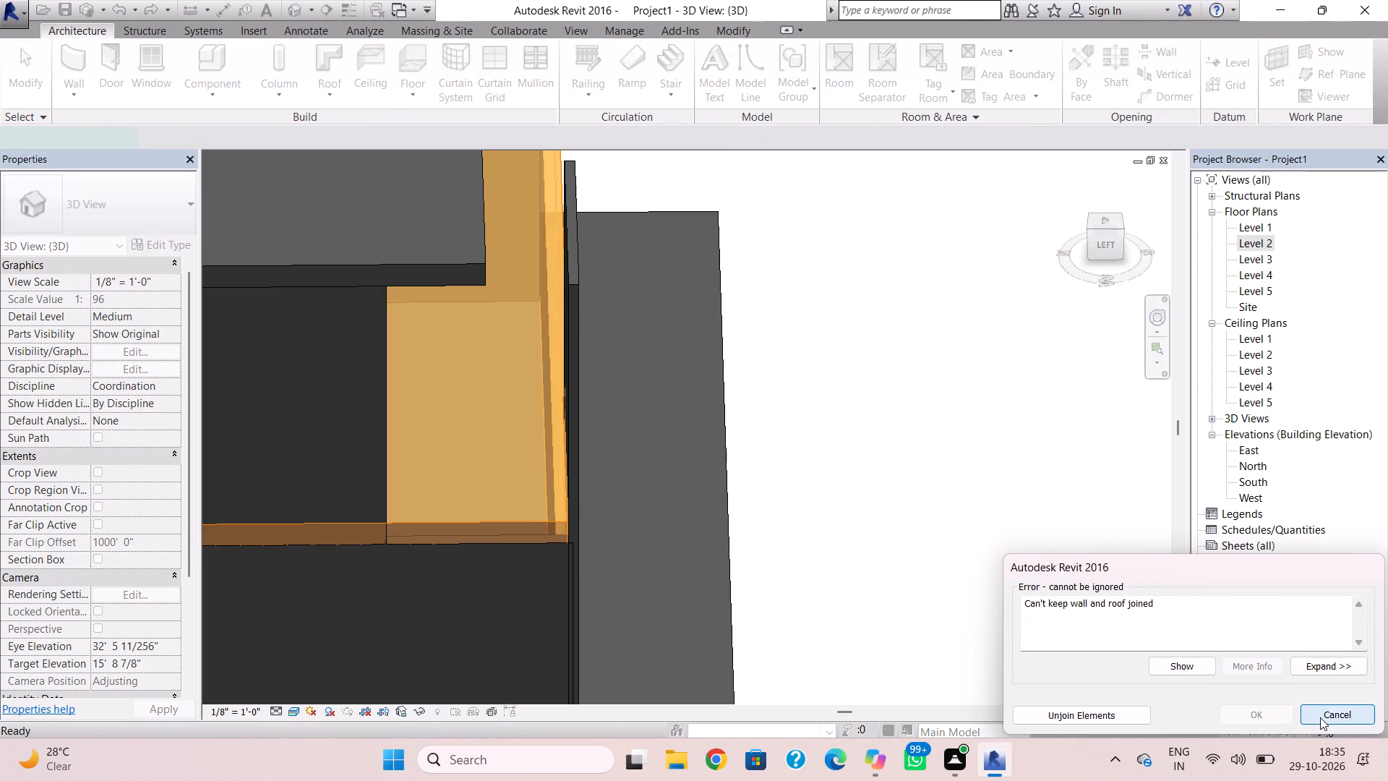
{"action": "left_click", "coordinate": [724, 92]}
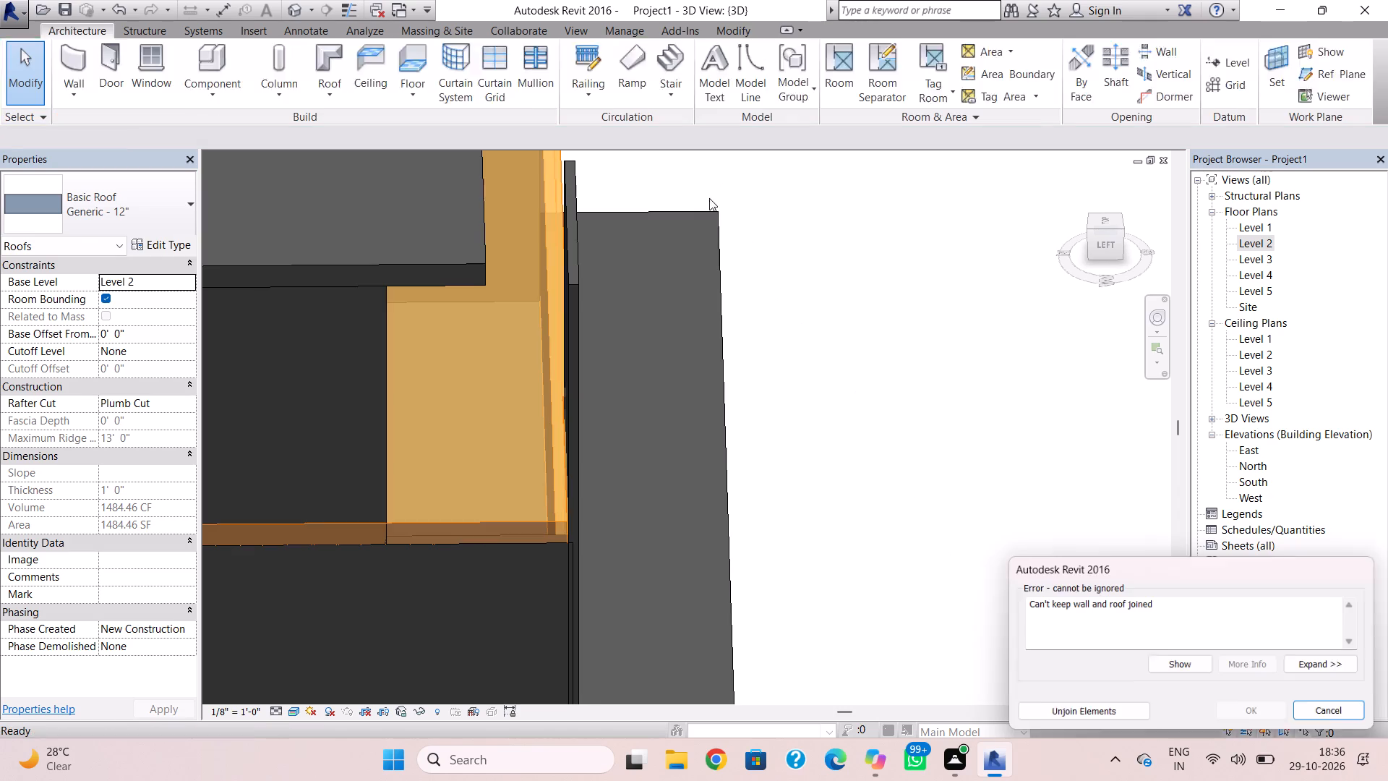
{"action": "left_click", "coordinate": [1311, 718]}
Nudge the notch's recessed roof edge slightly back from the feature wall in the Level 2 plan and try finishing the footprint again.
{"action": "left_click", "coordinate": [566, 538]}
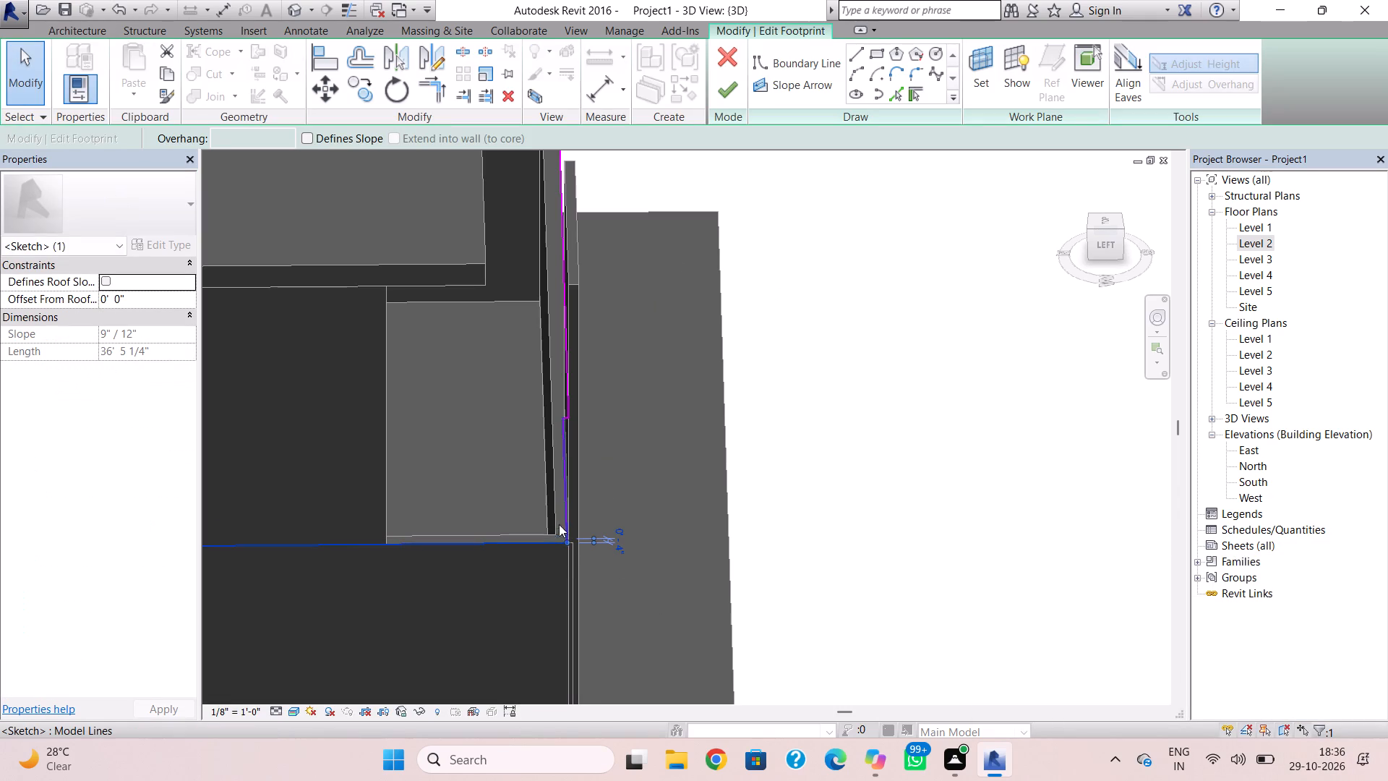
{"action": "double_click", "coordinate": [566, 506]}
{"action": "scroll", "coordinate": [578, 533], "scroll_direction": "up", "scroll_amount": 12}
{"action": "scroll", "coordinate": [573, 536], "scroll_direction": "down", "scroll_amount": 3}
{"action": "middle_click_drag", "start_coordinate": [582, 544], "coordinate": [614, 669]}
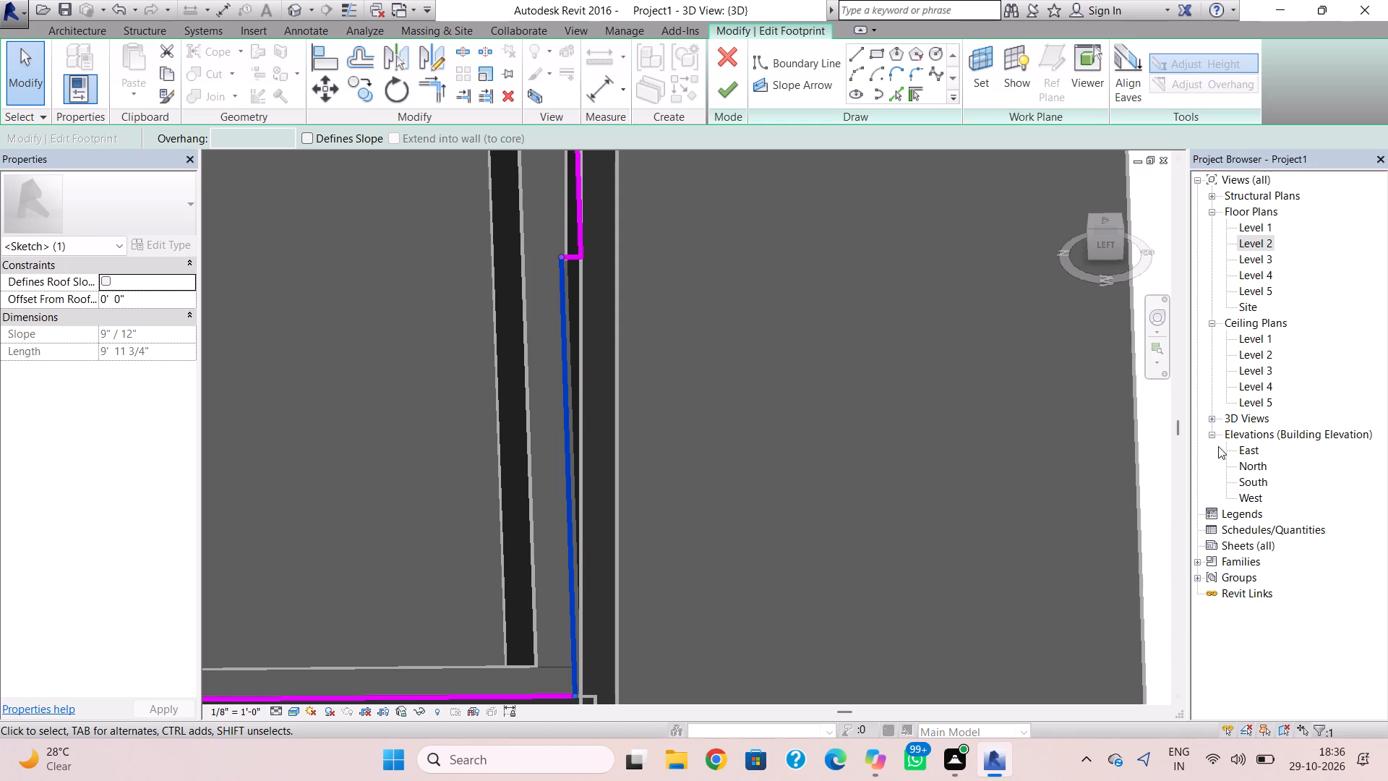
{"action": "double_click", "coordinate": [1254, 241]}
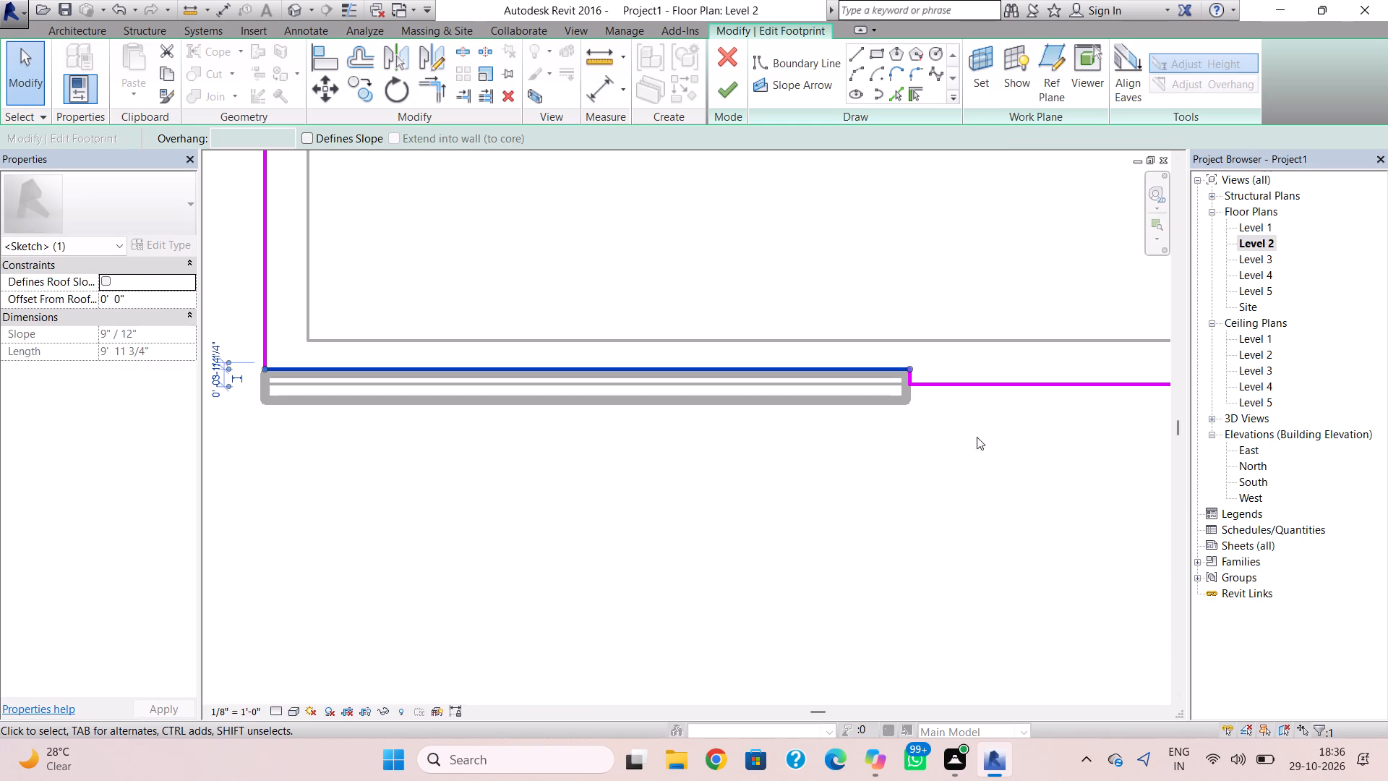
{"action": "scroll", "coordinate": [901, 400], "scroll_direction": "up", "scroll_amount": 3}
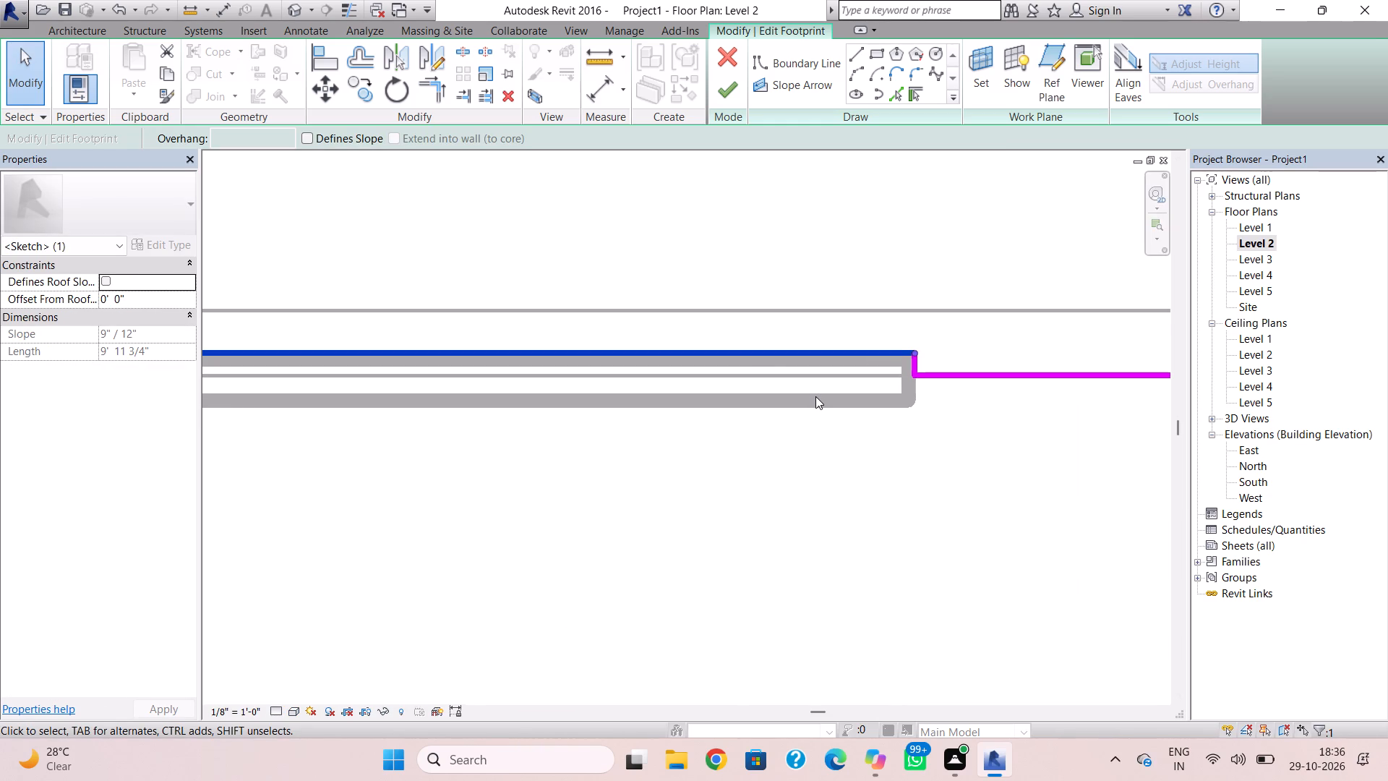
{"action": "key", "text": "Up"}
{"action": "key", "text": "Up"}
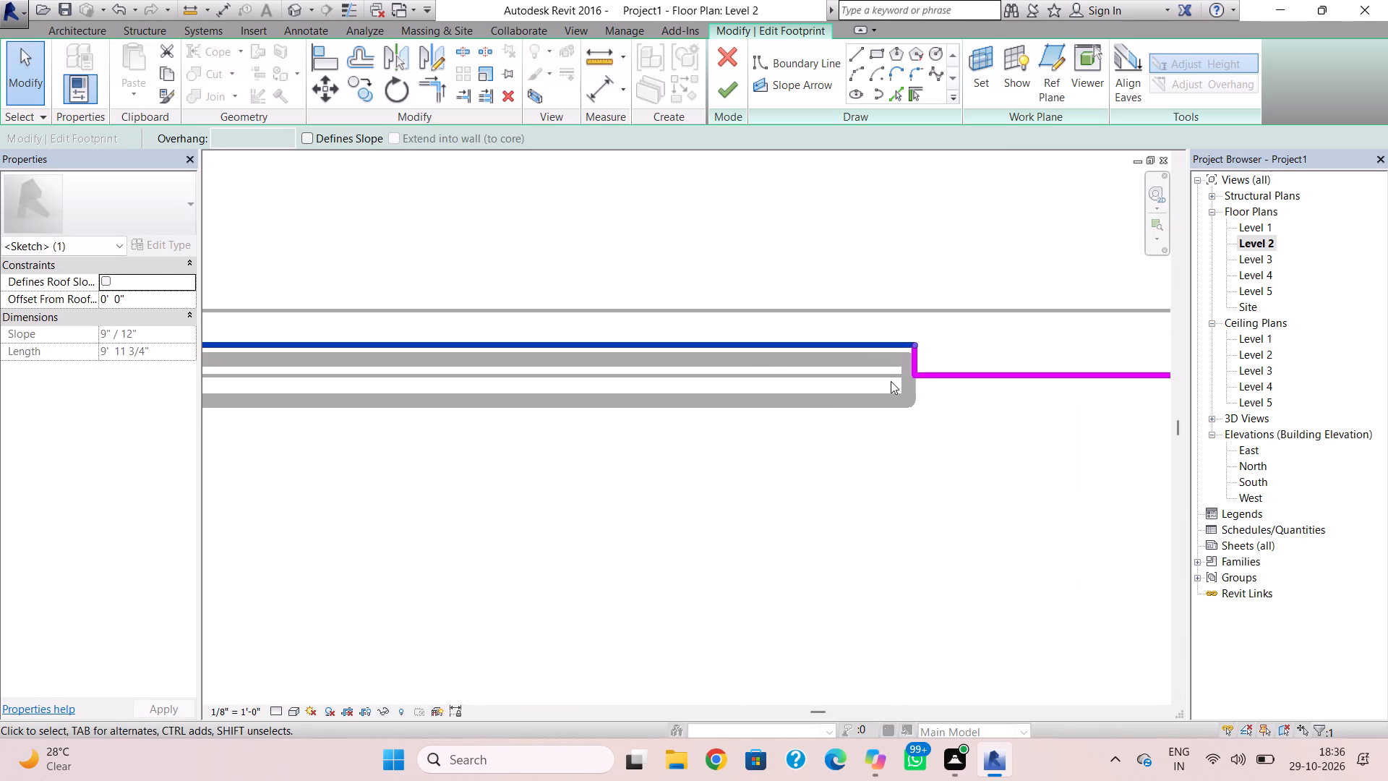
{"action": "key", "text": "Down"}
{"action": "left_click", "coordinate": [729, 93]}
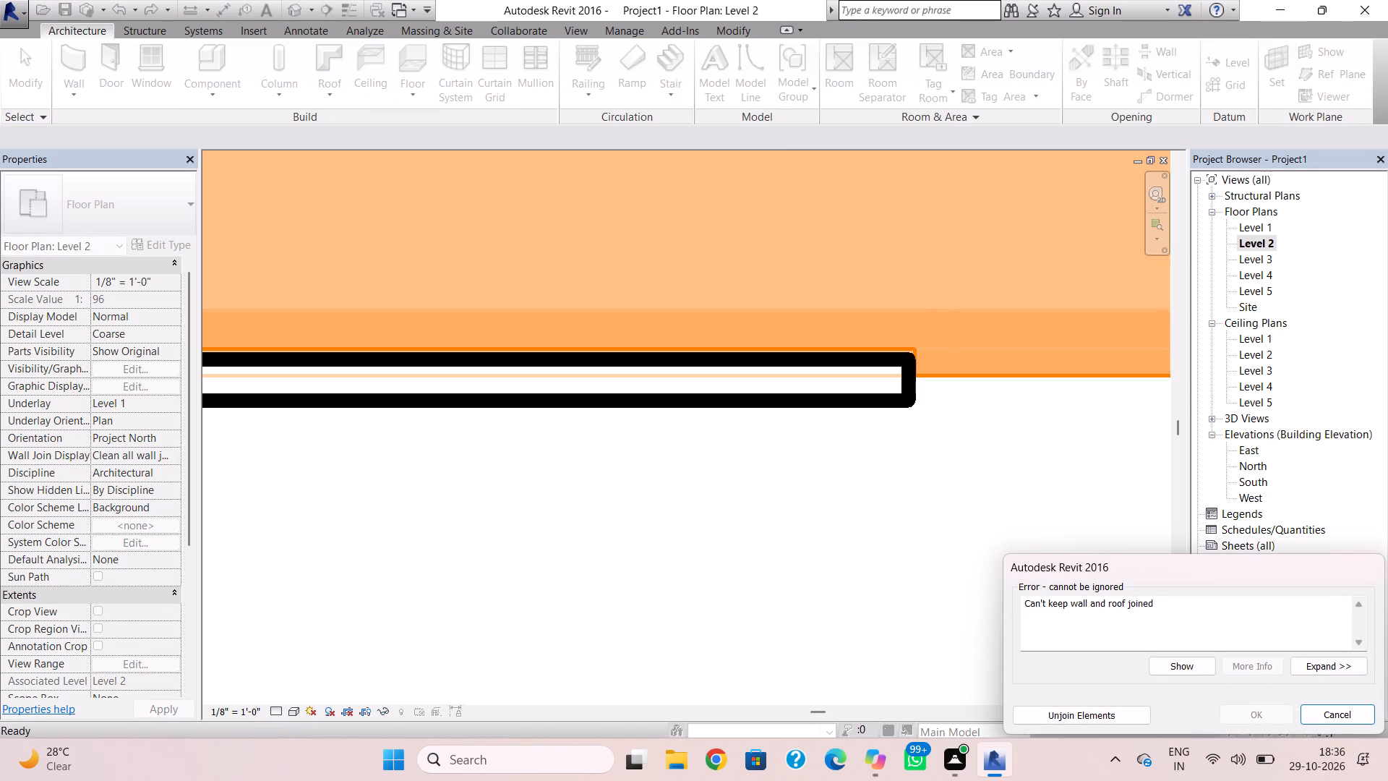
{"action": "left_click", "coordinate": [1312, 719]}
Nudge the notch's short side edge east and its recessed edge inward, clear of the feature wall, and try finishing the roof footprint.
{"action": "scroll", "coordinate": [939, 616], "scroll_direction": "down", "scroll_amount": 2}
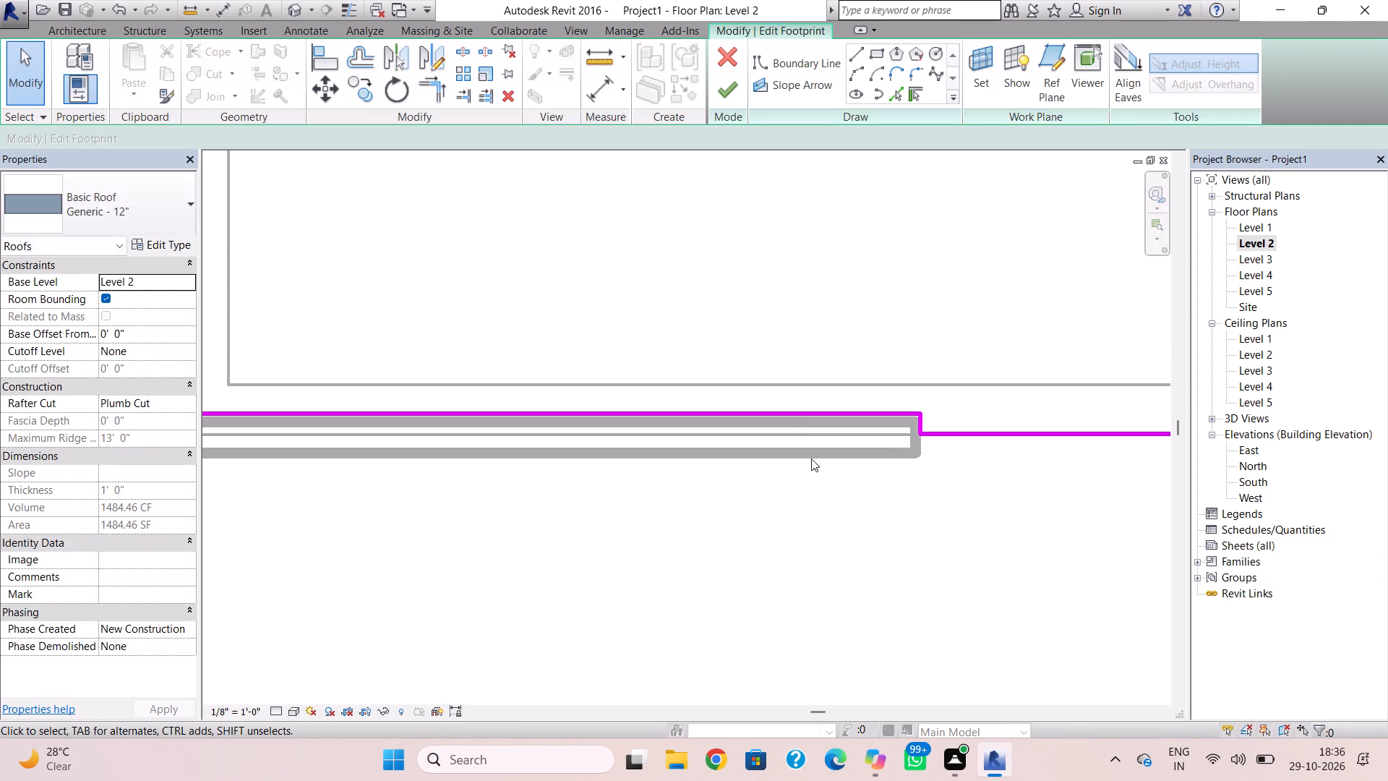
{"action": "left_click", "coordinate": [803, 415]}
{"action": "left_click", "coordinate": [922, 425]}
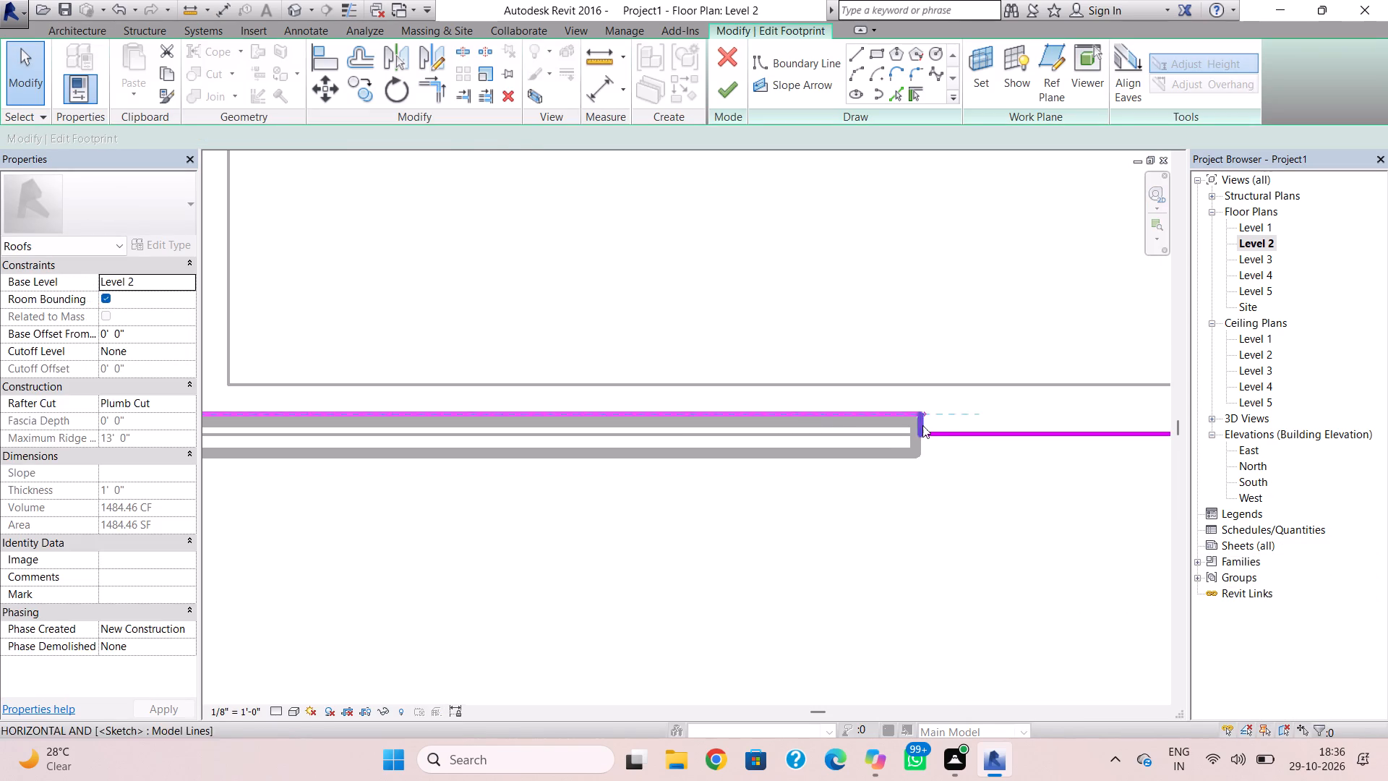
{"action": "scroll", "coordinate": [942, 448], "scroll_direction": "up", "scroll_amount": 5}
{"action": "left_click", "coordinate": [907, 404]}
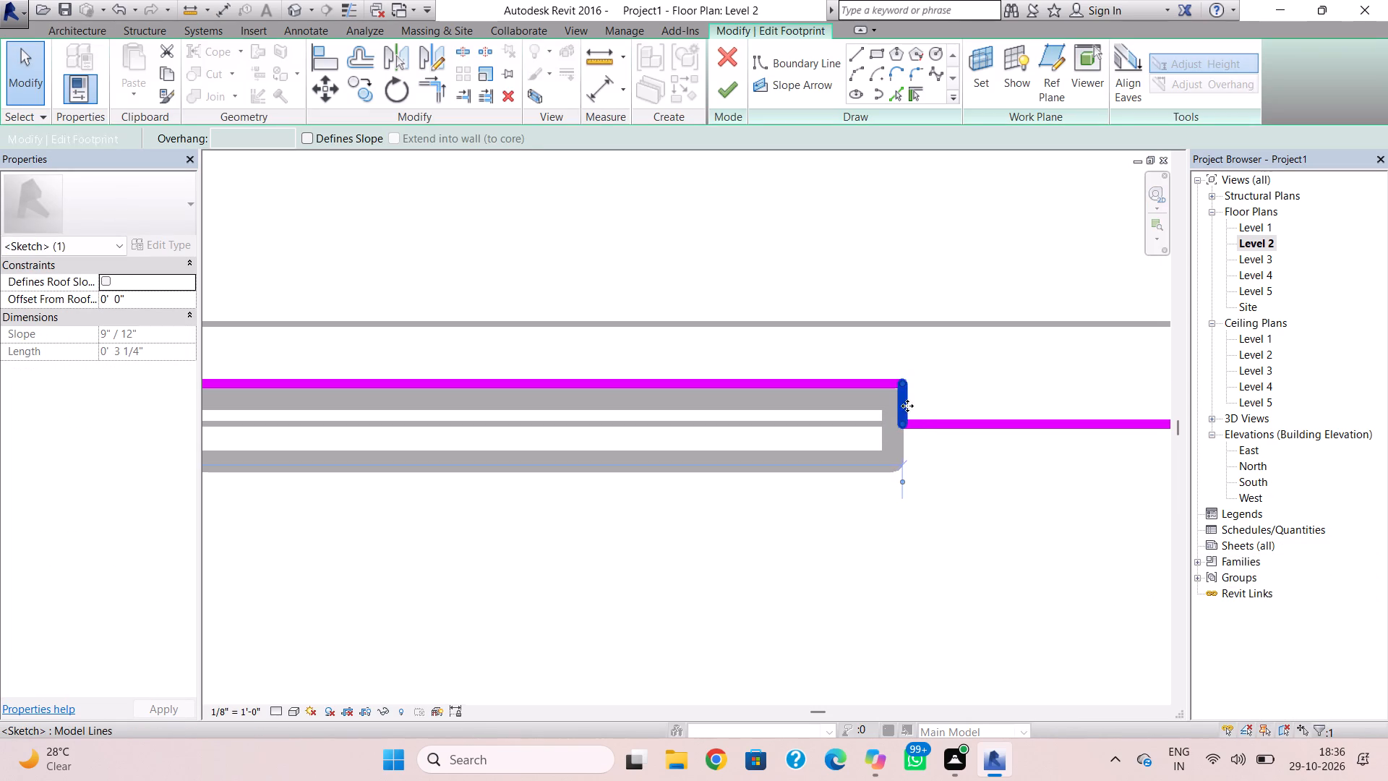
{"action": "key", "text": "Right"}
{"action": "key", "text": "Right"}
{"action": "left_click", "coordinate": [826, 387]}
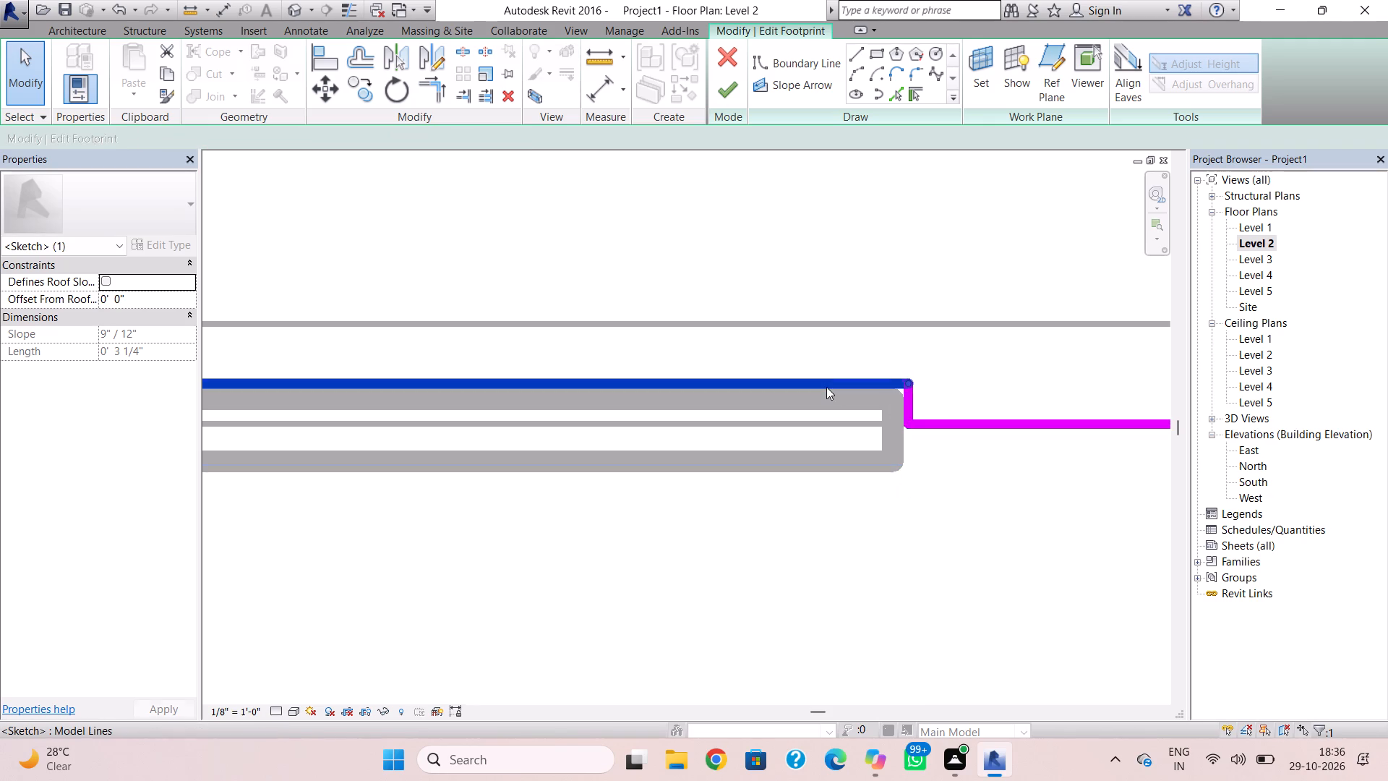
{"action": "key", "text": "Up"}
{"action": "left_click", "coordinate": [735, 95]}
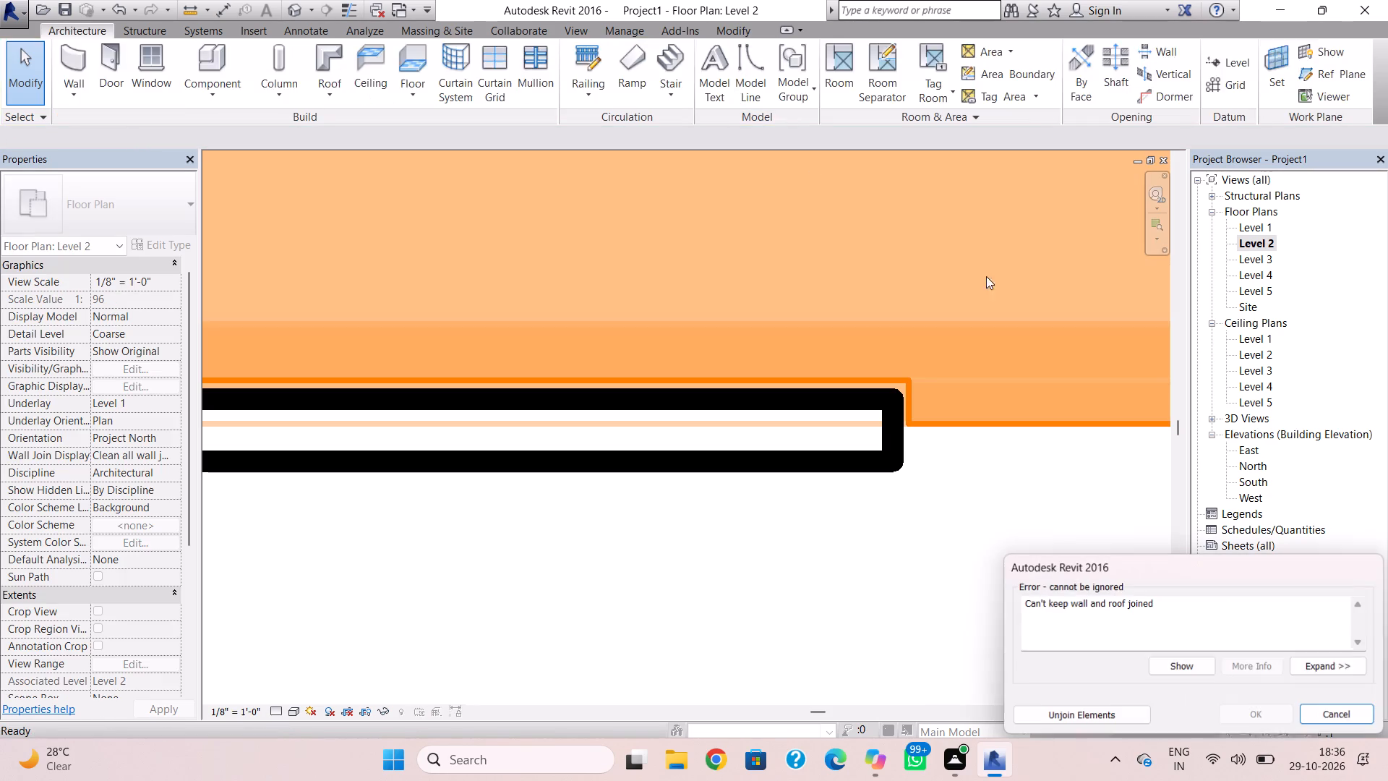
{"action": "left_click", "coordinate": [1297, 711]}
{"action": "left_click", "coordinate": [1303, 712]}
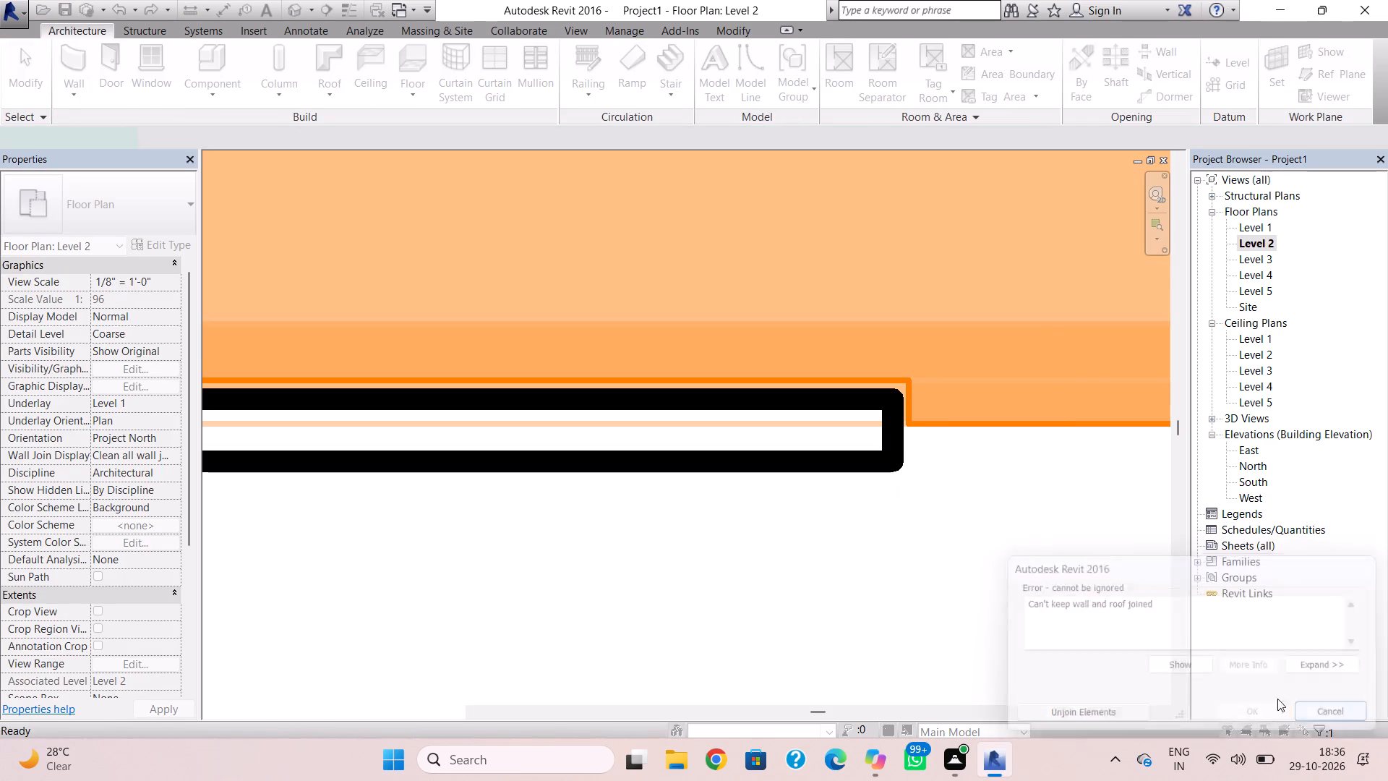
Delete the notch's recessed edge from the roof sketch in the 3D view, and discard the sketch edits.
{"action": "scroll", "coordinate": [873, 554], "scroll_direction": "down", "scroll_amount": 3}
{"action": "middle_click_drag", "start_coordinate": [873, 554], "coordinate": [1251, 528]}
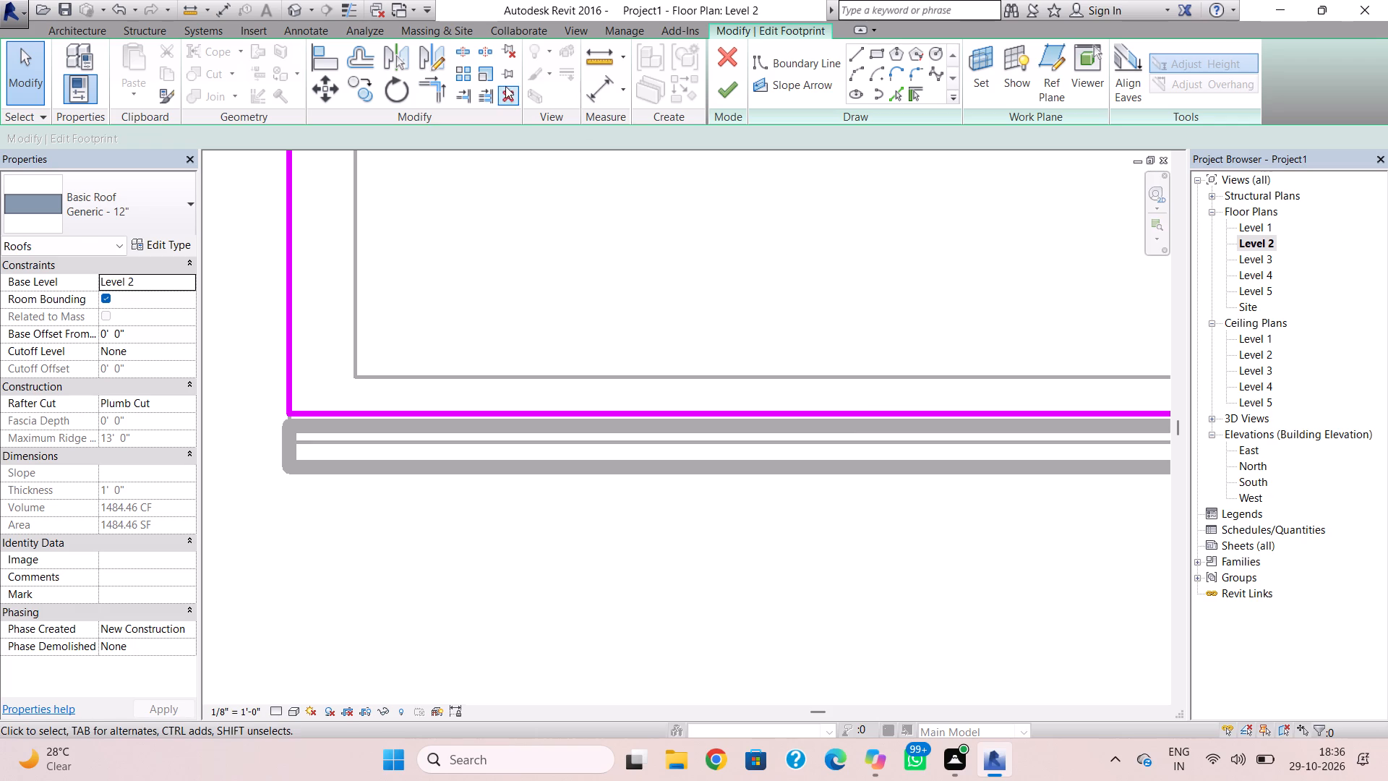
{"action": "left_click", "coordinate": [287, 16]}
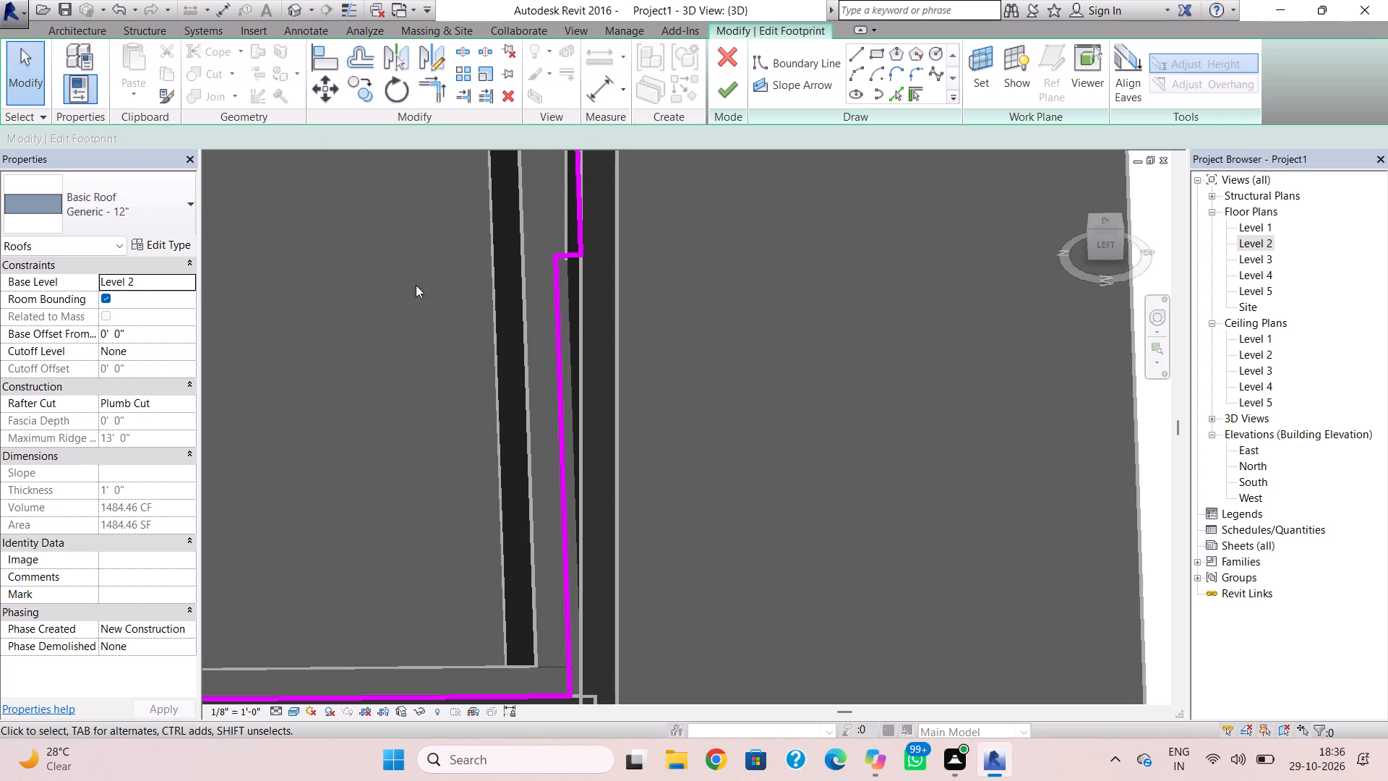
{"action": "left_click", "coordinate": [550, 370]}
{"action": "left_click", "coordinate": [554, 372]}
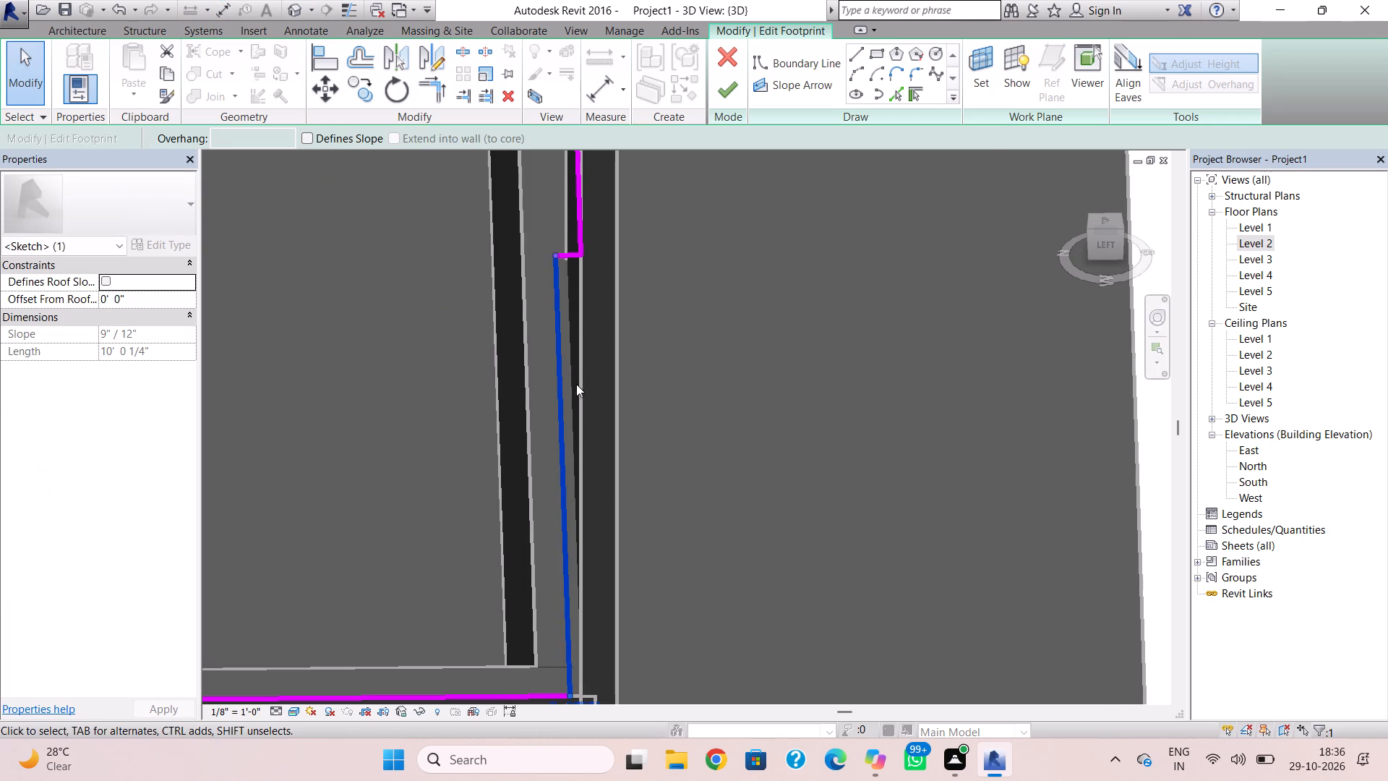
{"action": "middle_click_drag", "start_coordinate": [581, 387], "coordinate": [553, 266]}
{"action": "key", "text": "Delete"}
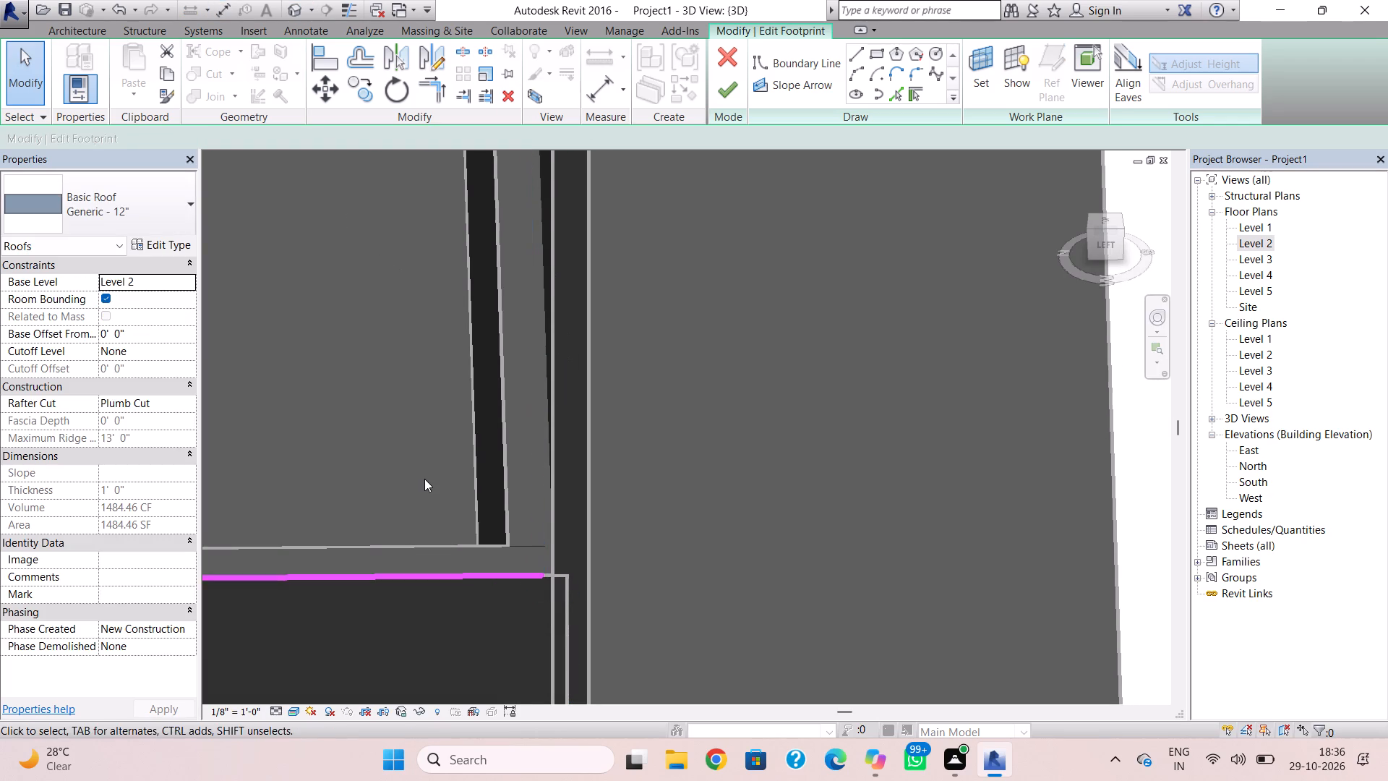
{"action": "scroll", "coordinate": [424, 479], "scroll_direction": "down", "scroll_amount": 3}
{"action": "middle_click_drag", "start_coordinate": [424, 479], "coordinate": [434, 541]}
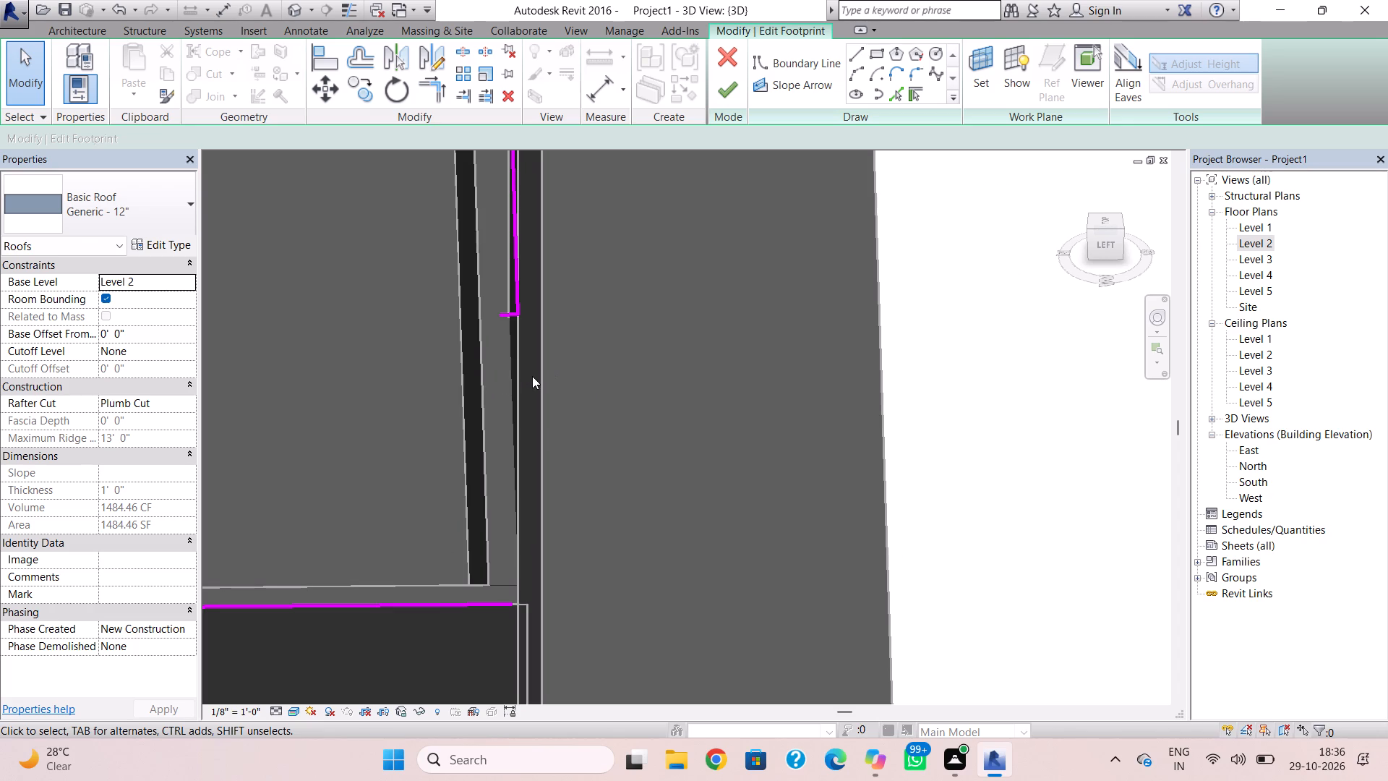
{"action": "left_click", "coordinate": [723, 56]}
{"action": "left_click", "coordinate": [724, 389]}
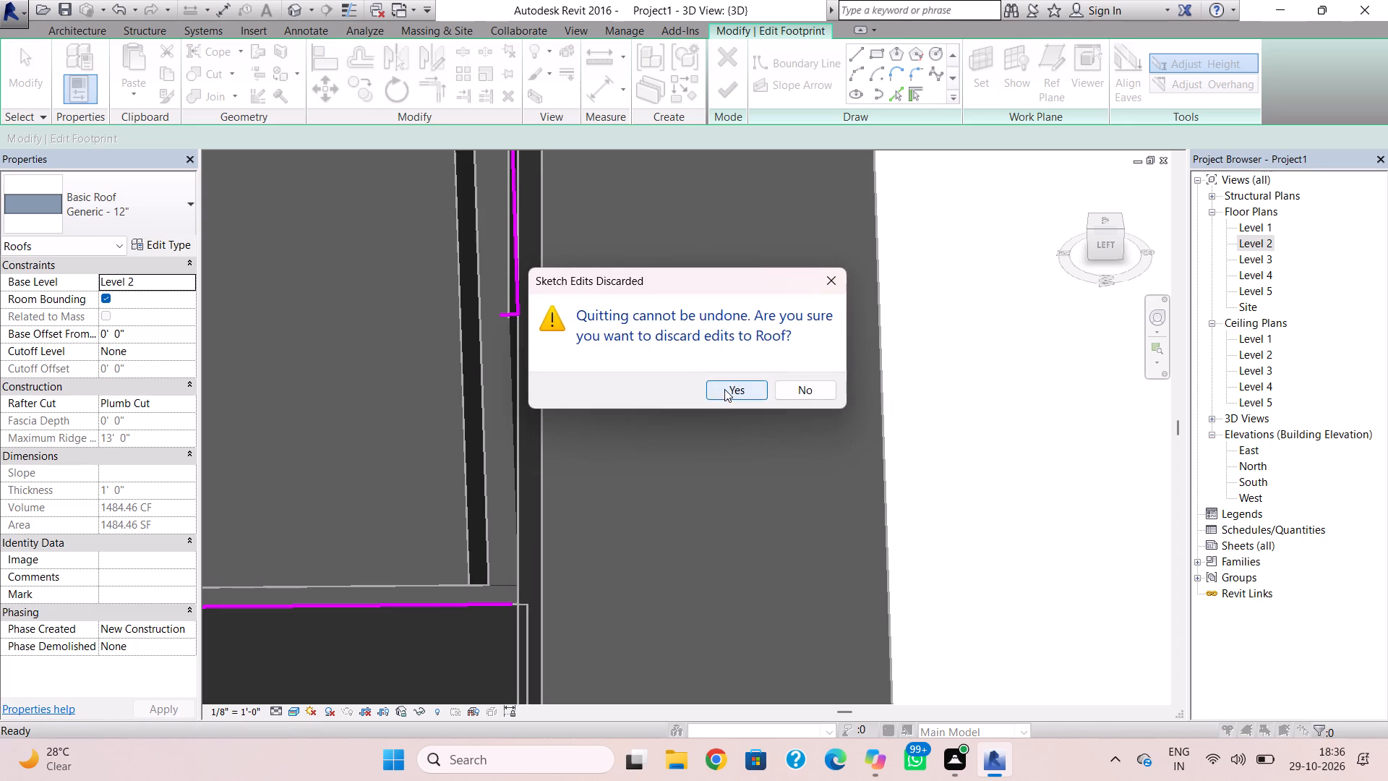
Delete the Generic - 5" feature wall standing against the Level 2 roof notch.
{"action": "scroll", "coordinate": [591, 398], "scroll_direction": "down", "scroll_amount": 10}
{"action": "middle_click_drag", "start_coordinate": [588, 427], "coordinate": [578, 496]}
{"action": "scroll", "coordinate": [578, 488], "scroll_direction": "up", "scroll_amount": 1}
{"action": "left_click", "coordinate": [575, 446]}
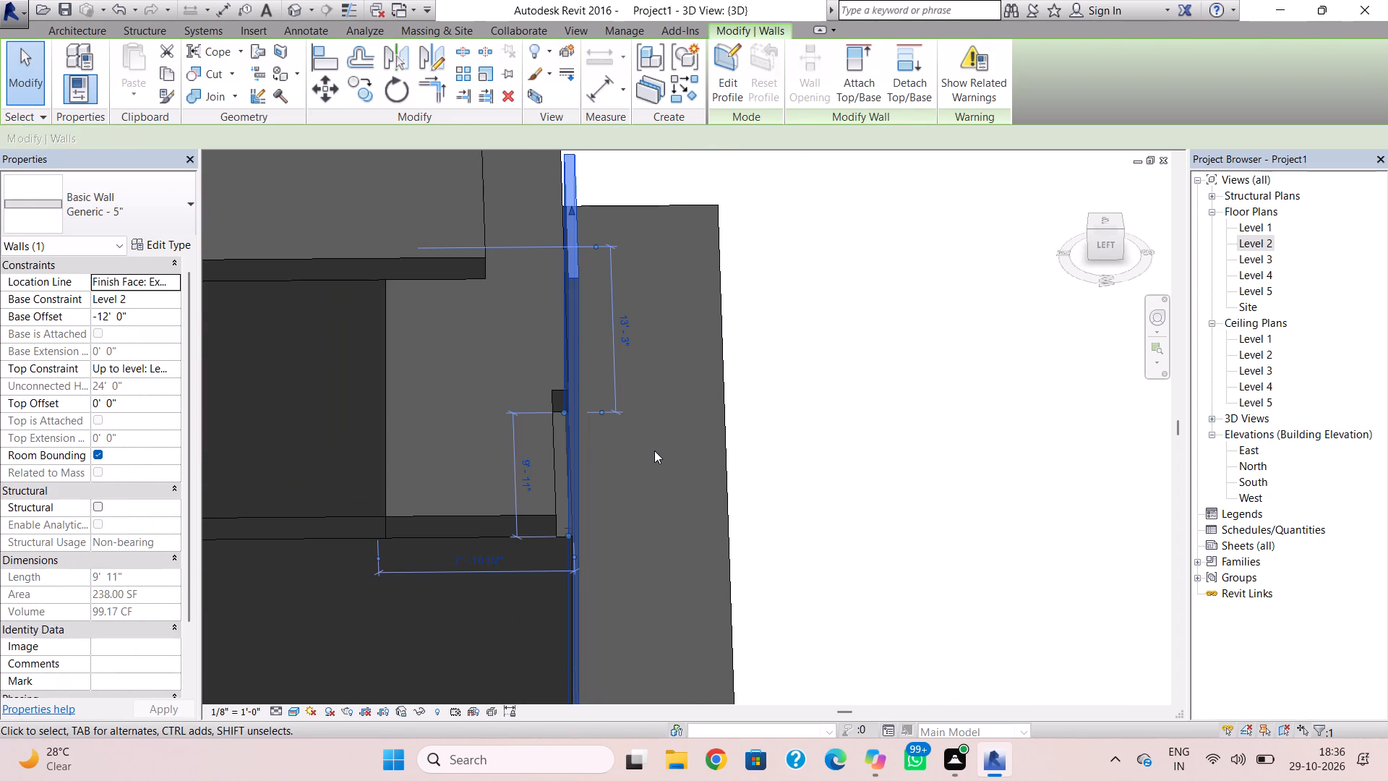
{"action": "key", "text": "Delete"}
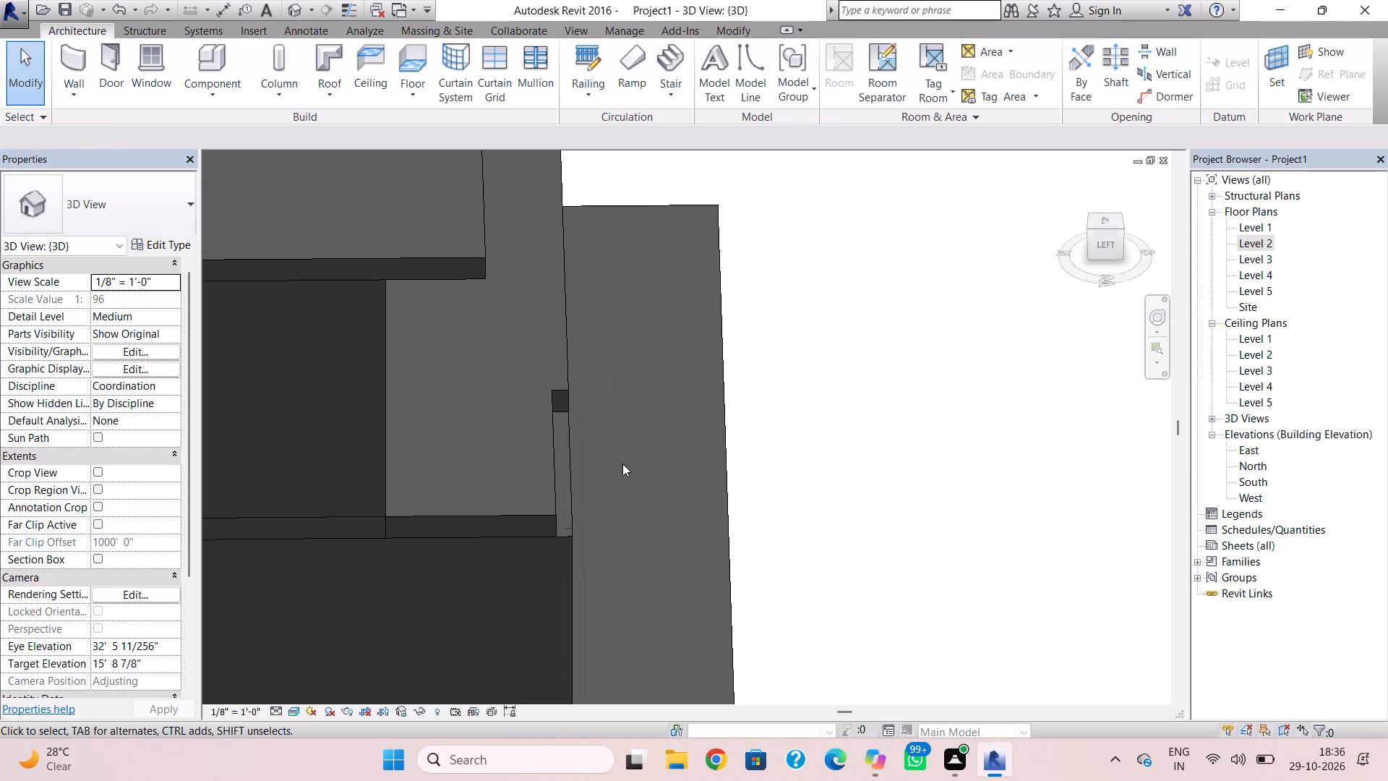
Reopen the Level 2 roof footprint, try nudging the notch's recessed edge outward, and delete it together with the short connecting edge.
{"action": "double_click", "coordinate": [550, 465]}
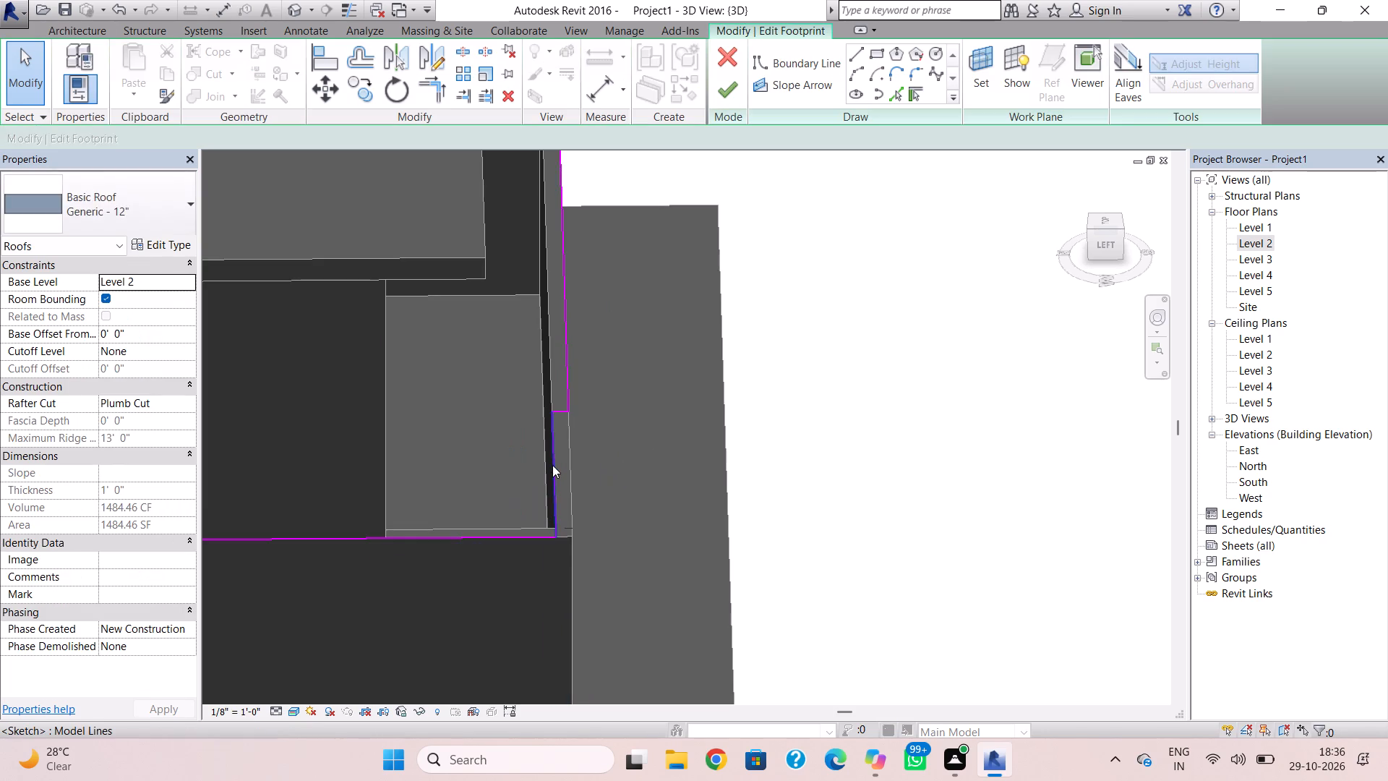
{"action": "left_click", "coordinate": [552, 465]}
{"action": "key", "text": "Right"}
{"action": "key", "text": "Right"}
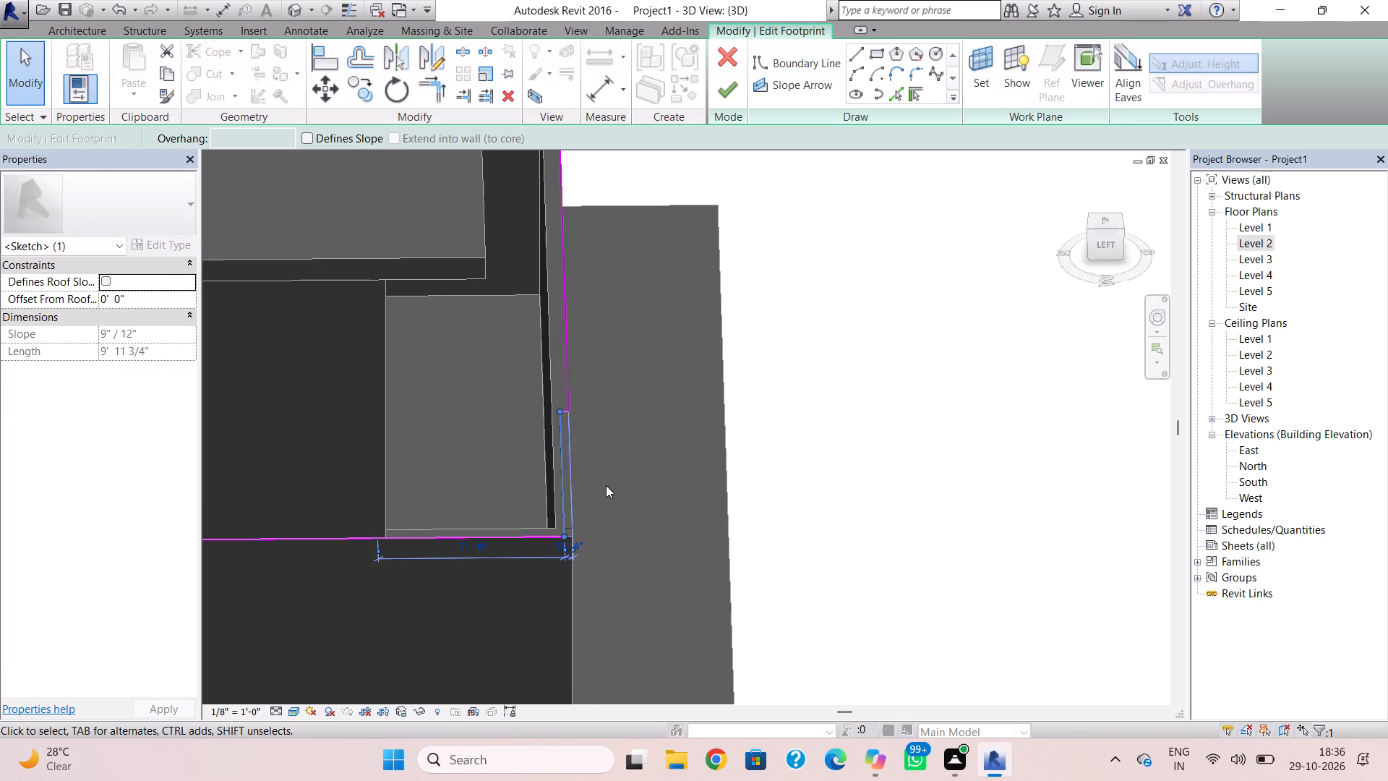
{"action": "key", "text": "Right"}
{"action": "key", "text": "Right"}
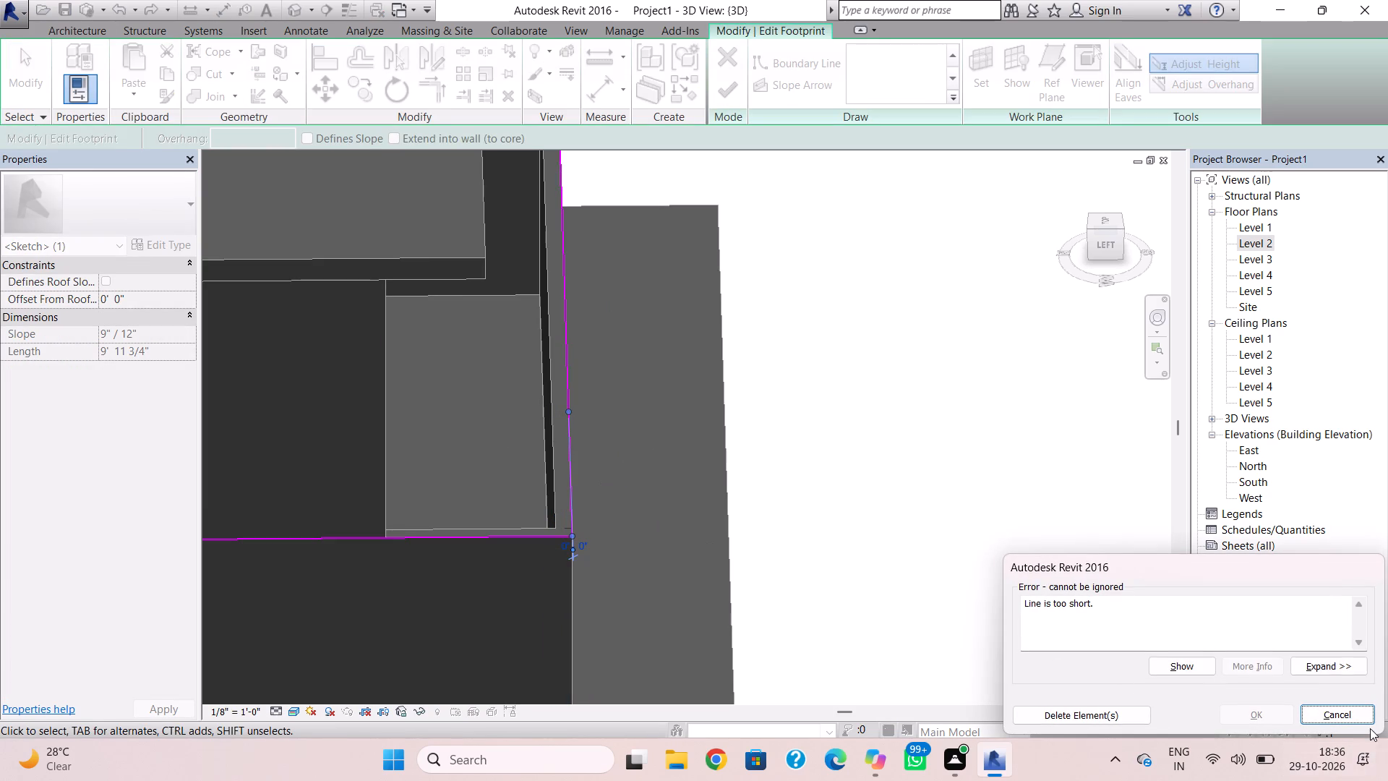
{"action": "left_click", "coordinate": [1342, 714]}
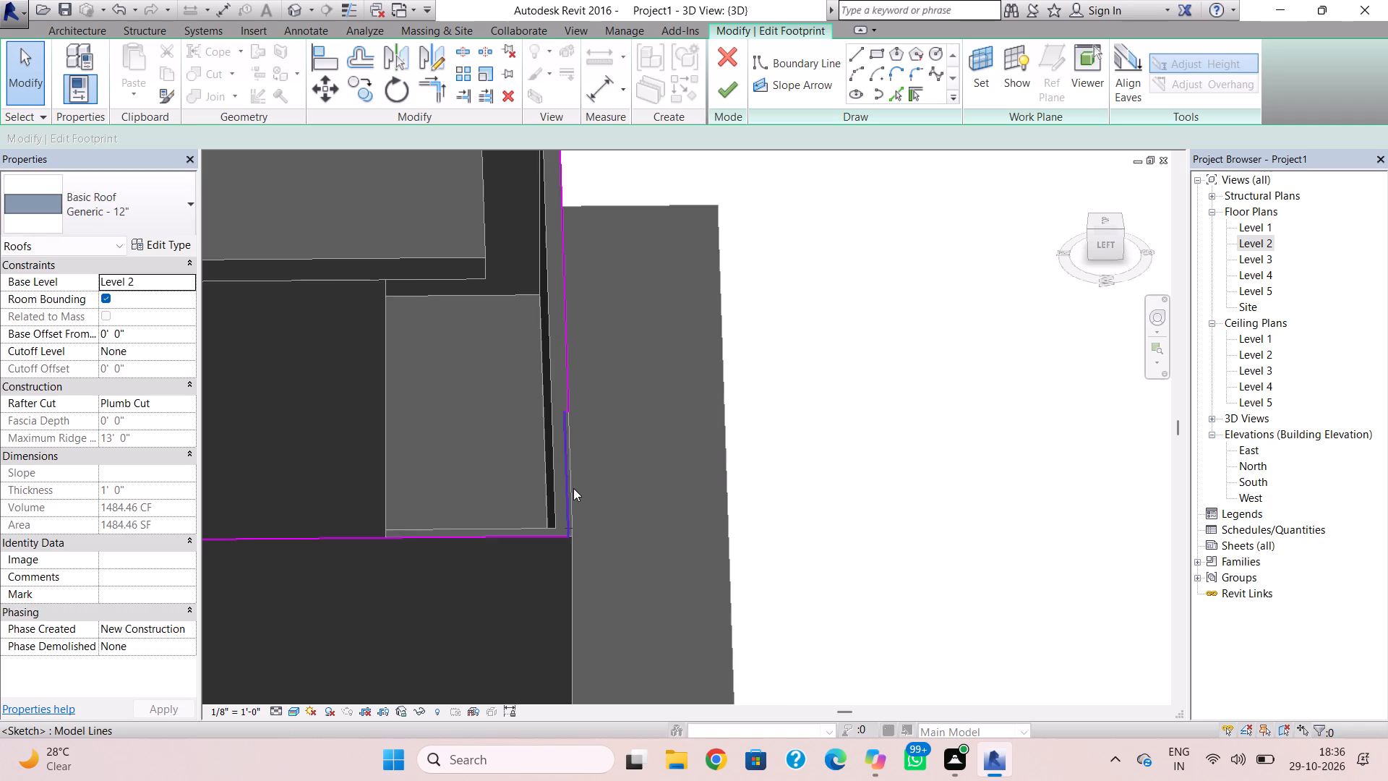
{"action": "scroll", "coordinate": [573, 488], "scroll_direction": "up", "scroll_amount": 2}
{"action": "left_click", "coordinate": [571, 490]}
{"action": "key", "text": "Delete"}
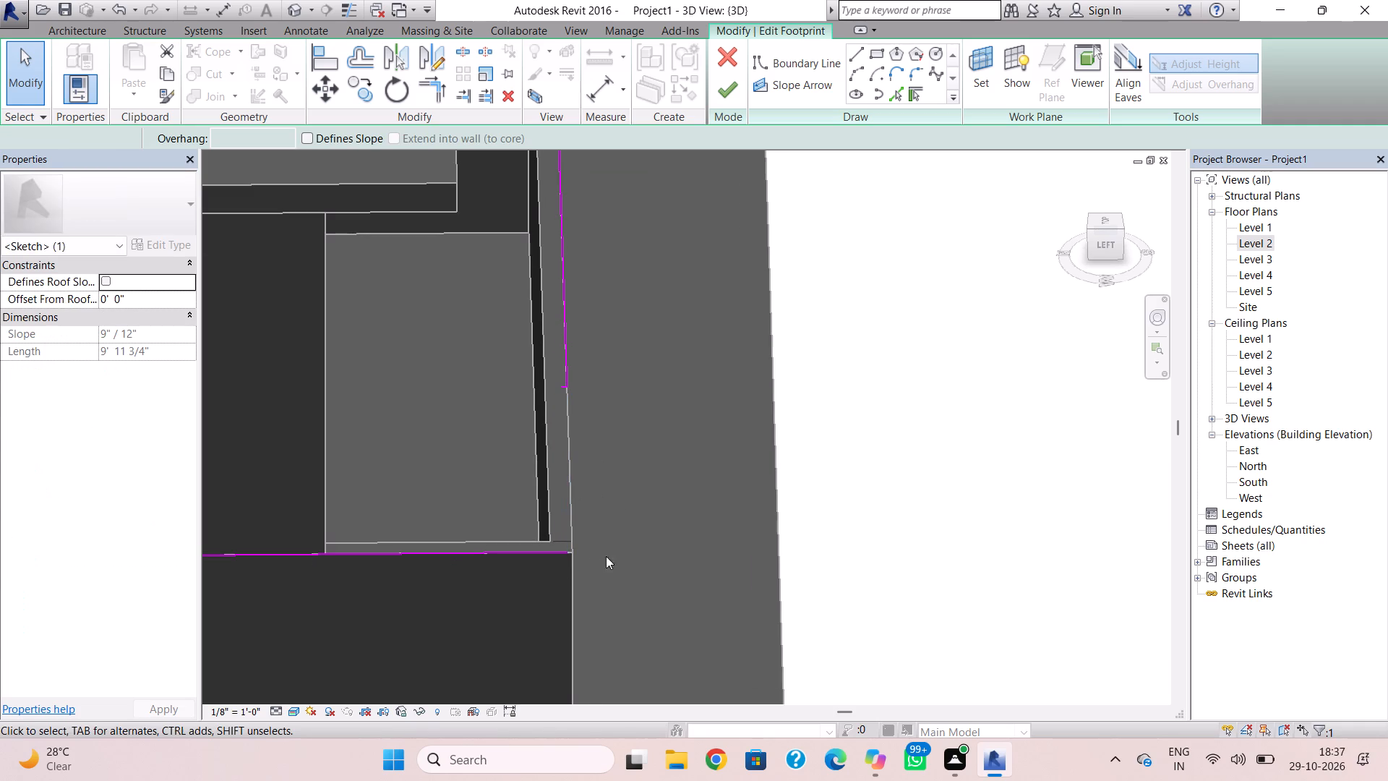
{"action": "scroll", "coordinate": [541, 545], "scroll_direction": "up", "scroll_amount": 4}
{"action": "left_click", "coordinate": [575, 269]}
{"action": "key", "text": "Delete"}
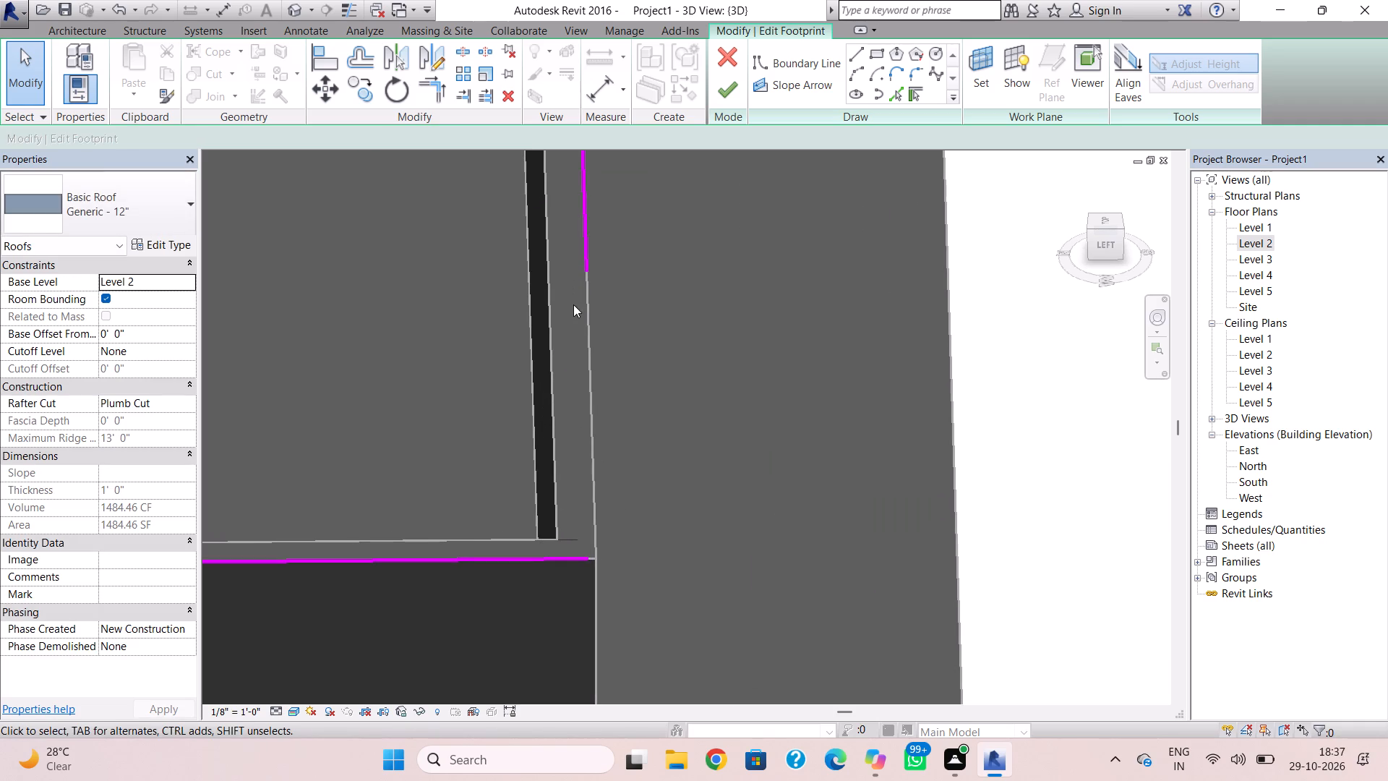
Draw a straight boundary line continuing the roof's south edge across the former notch to the southwest corner.
{"action": "left_click", "coordinate": [853, 55]}
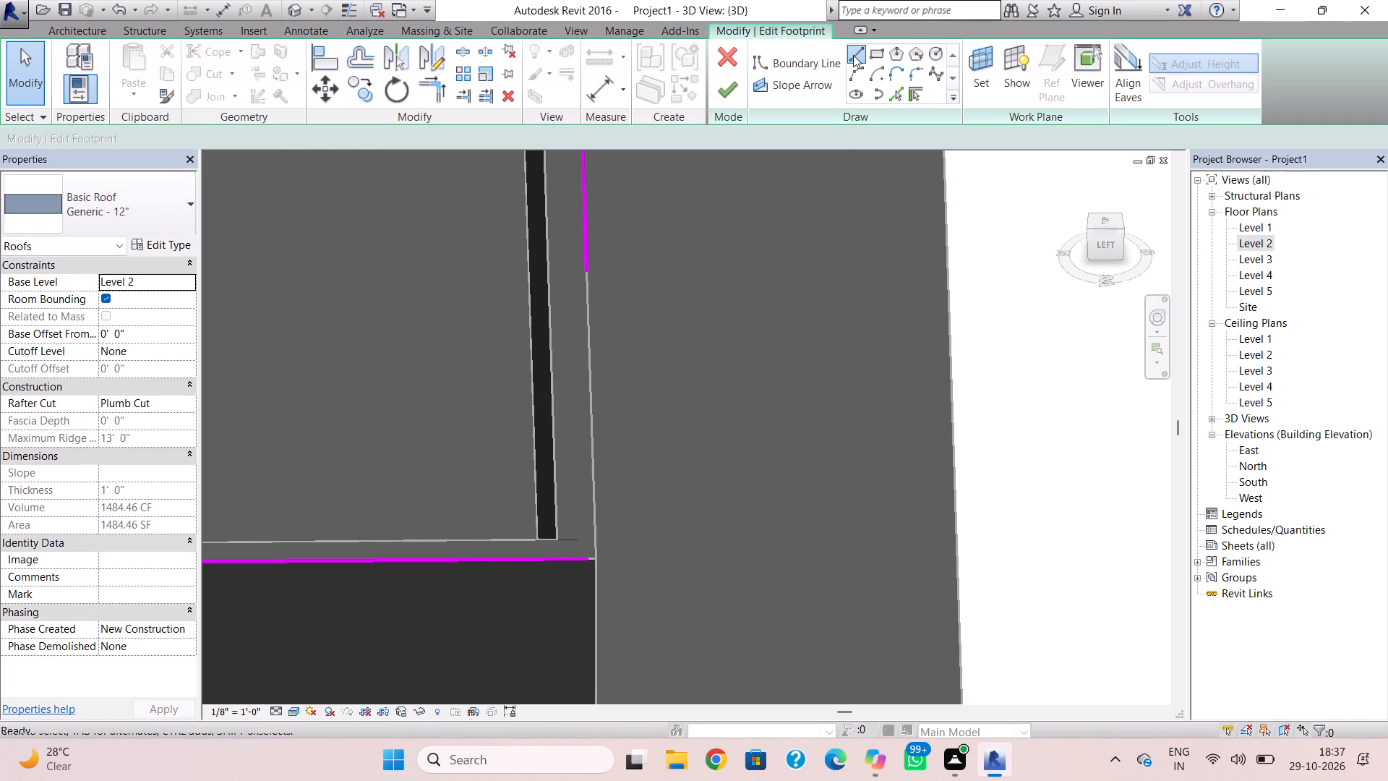
{"action": "left_click", "coordinate": [588, 273]}
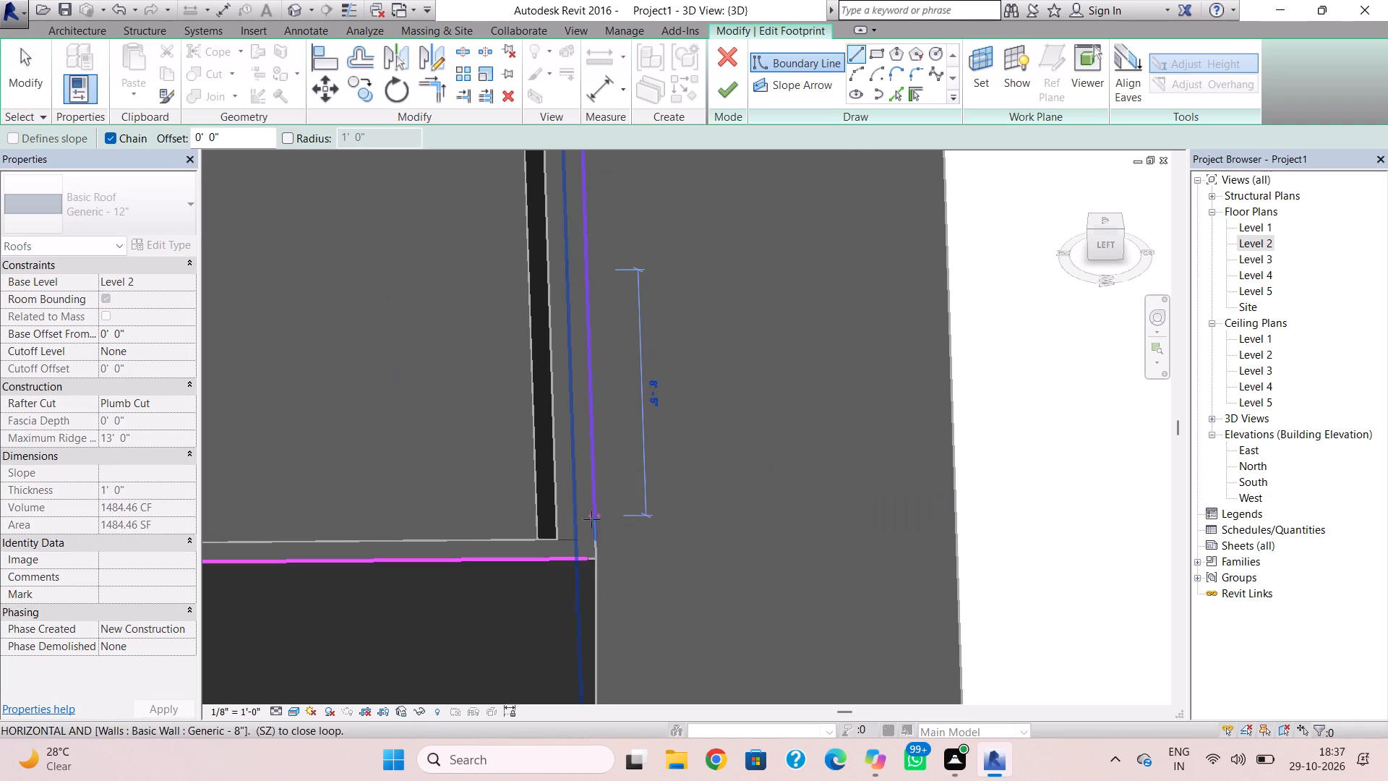
{"action": "left_click", "coordinate": [596, 563]}
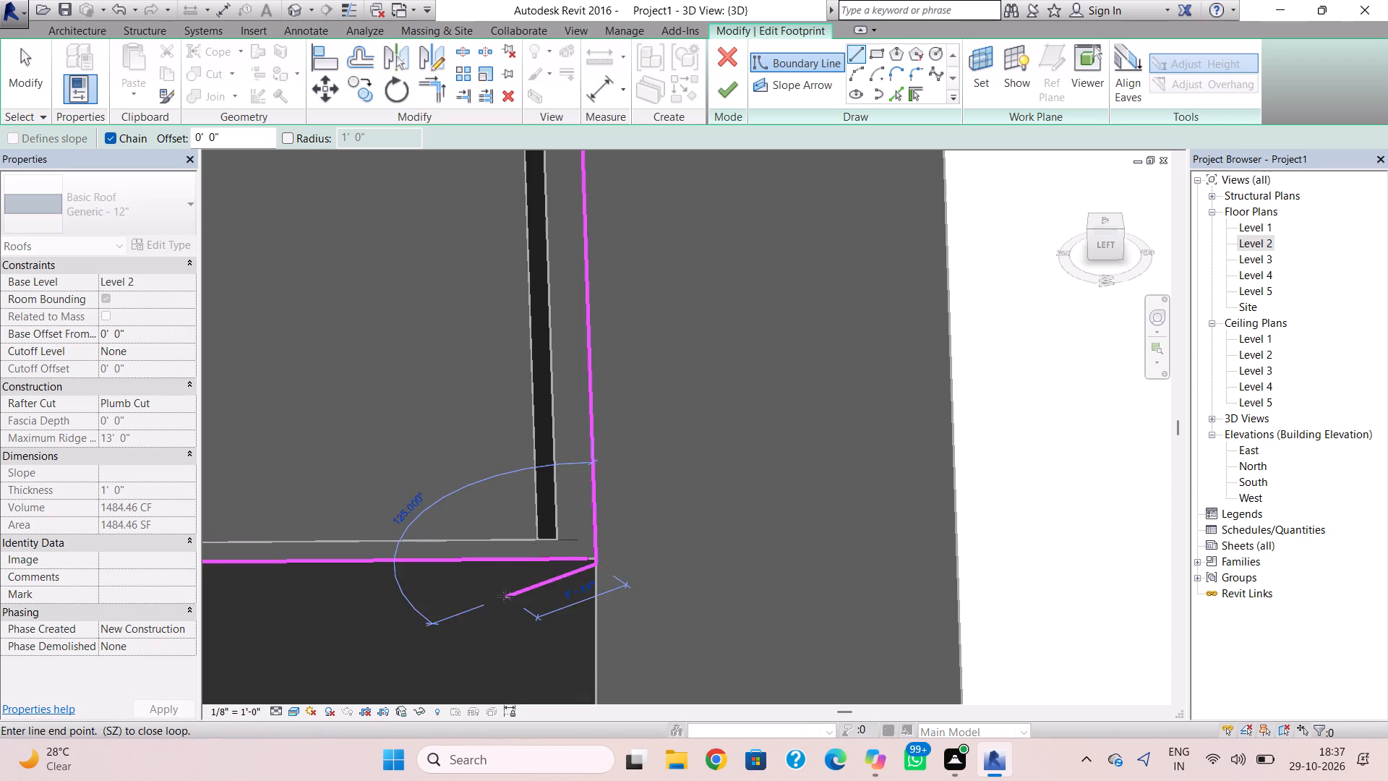
{"action": "scroll", "coordinate": [546, 579], "scroll_direction": "up", "scroll_amount": 6}
{"action": "key", "text": "Escape"}
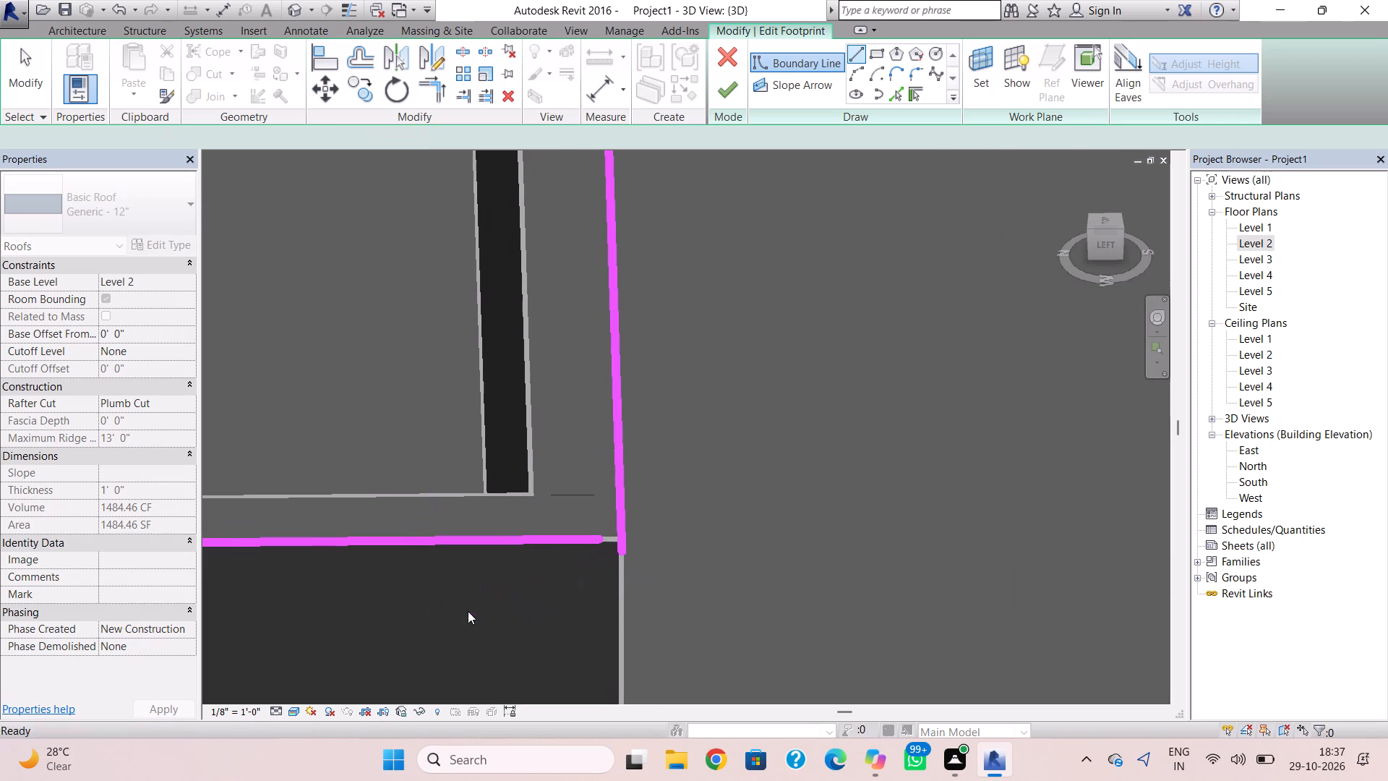
In the Level 2 plan, adjust the west and south edge ends to meet at the southwest corner, and finish the roof footprint.
{"action": "left_click", "coordinate": [1266, 244]}
{"action": "left_click", "coordinate": [1266, 244]}
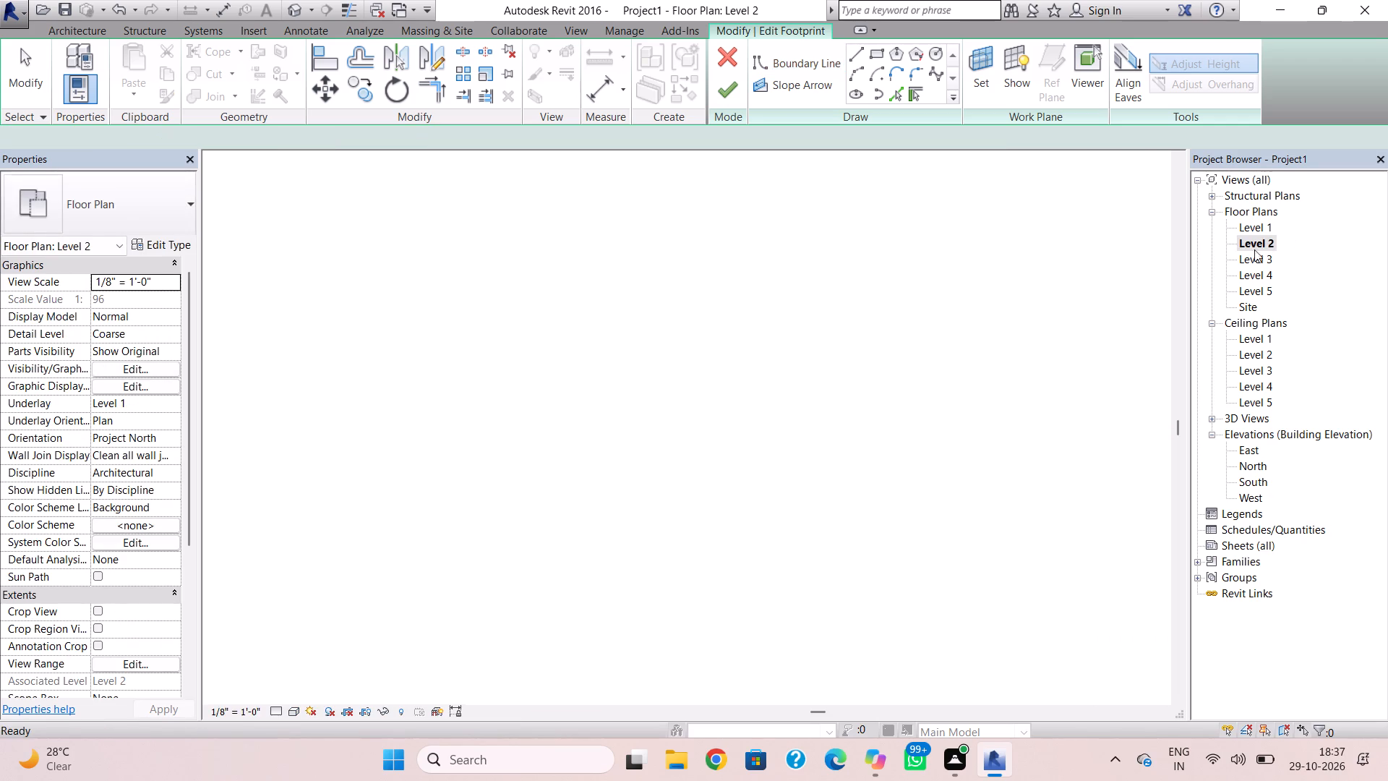
{"action": "scroll", "coordinate": [262, 379], "scroll_direction": "up", "scroll_amount": 6}
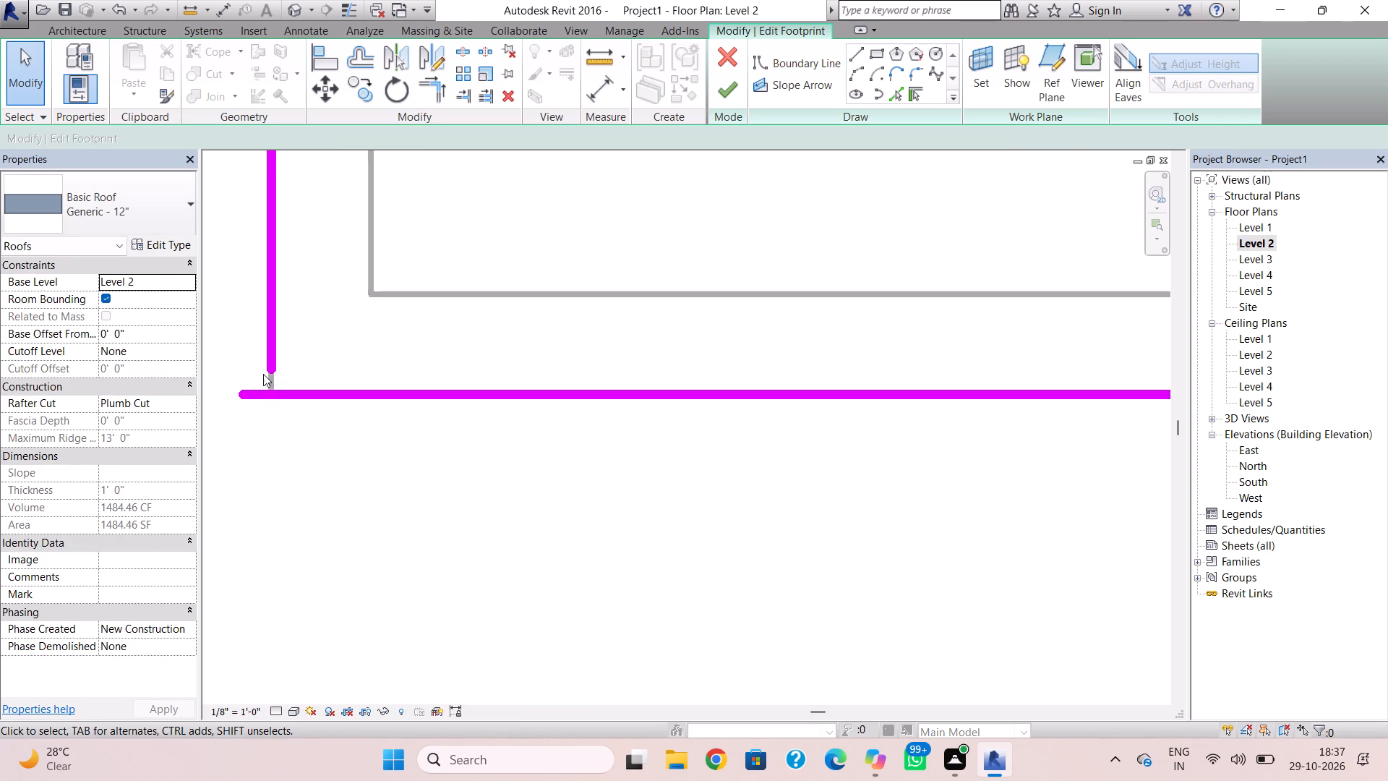
{"action": "left_click", "coordinate": [269, 370]}
{"action": "left_click_drag", "start_coordinate": [271, 367], "coordinate": [274, 388]}
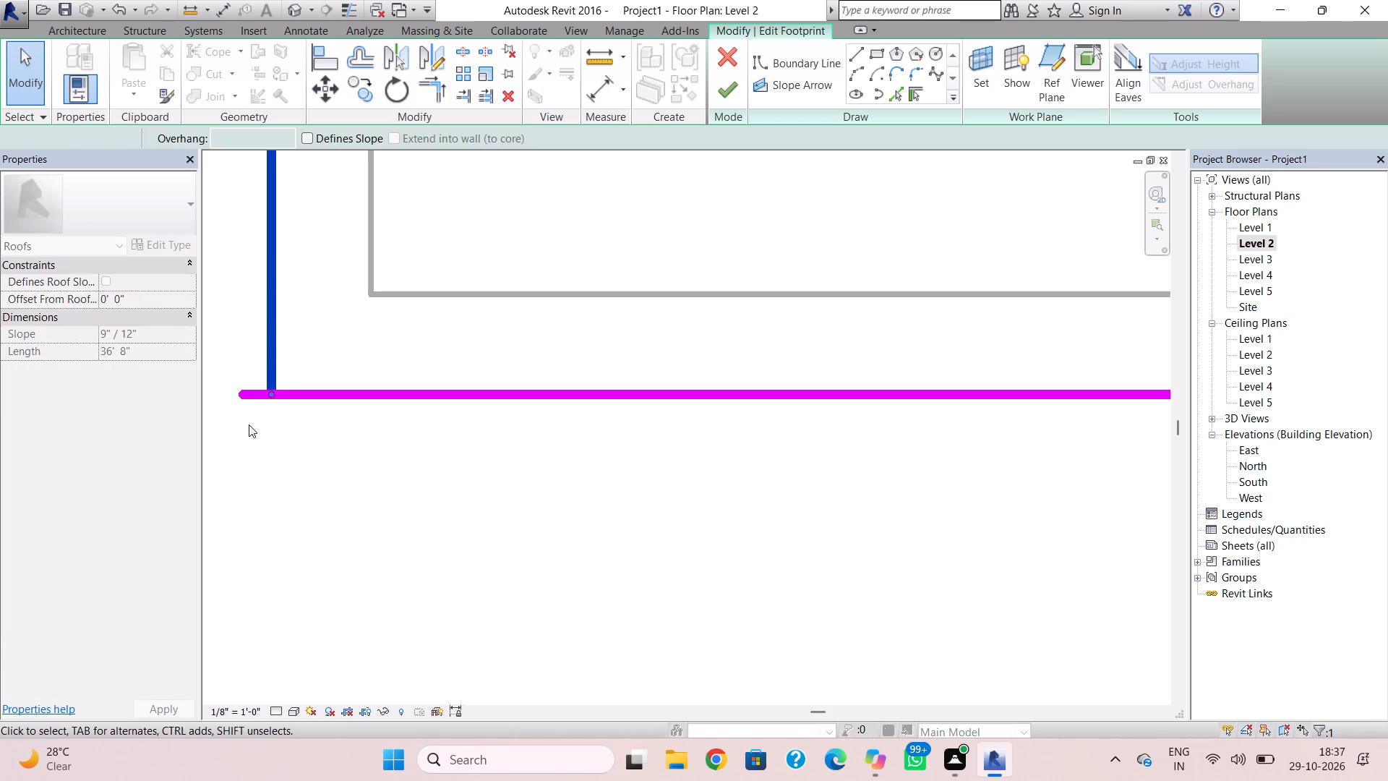
{"action": "left_click", "coordinate": [249, 424]}
{"action": "left_click", "coordinate": [247, 400]}
{"action": "left_click_drag", "start_coordinate": [241, 396], "coordinate": [265, 393]}
{"action": "left_click", "coordinate": [308, 494]}
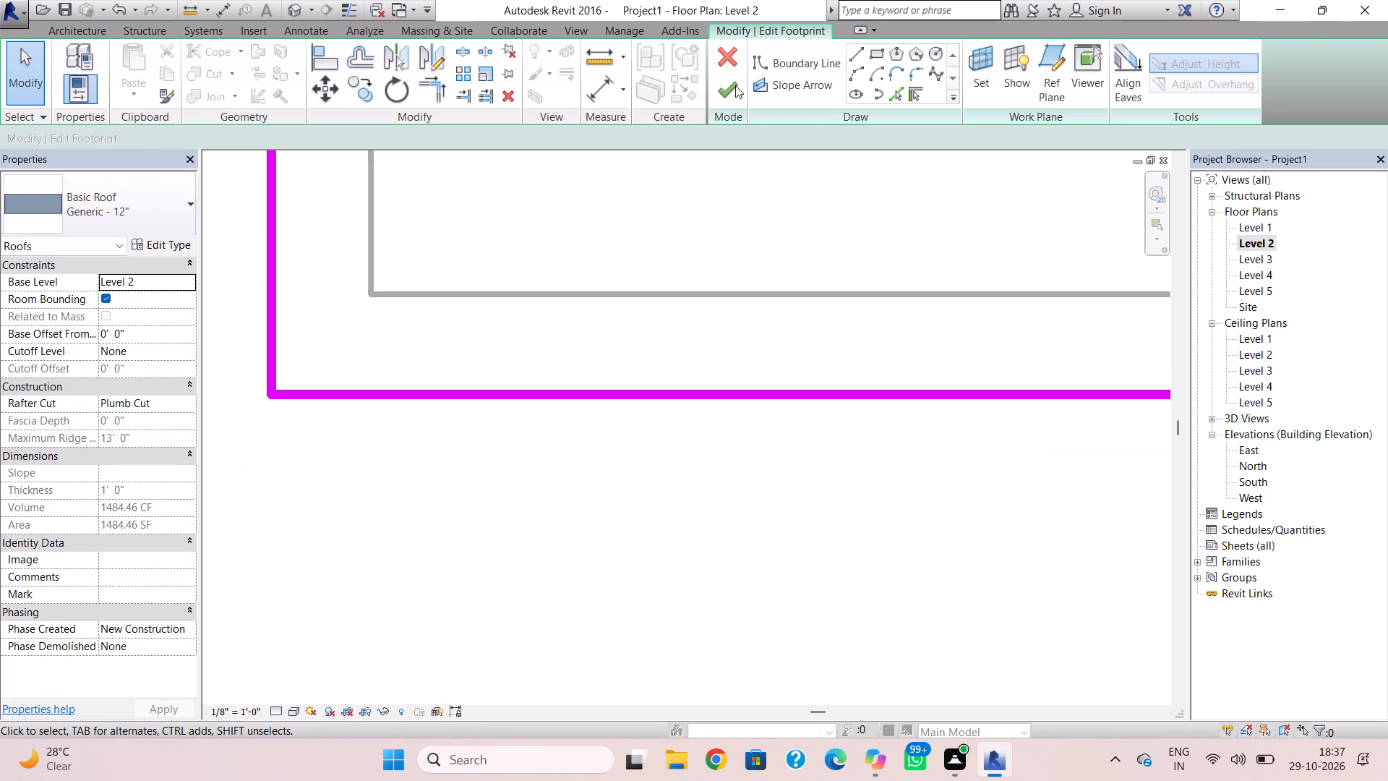
{"action": "left_click", "coordinate": [735, 85]}
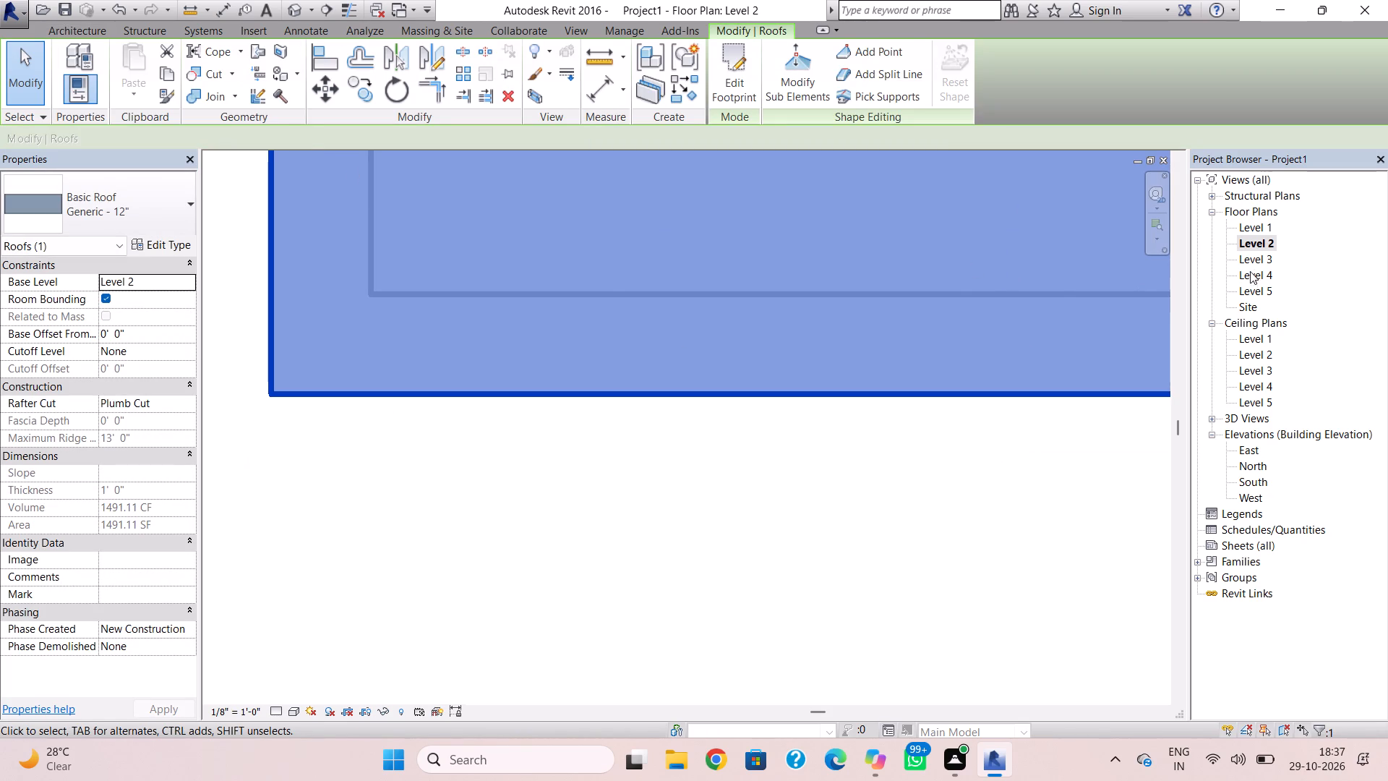
Draw a Generic - 5" wall about 4'-1" long on Level 2, running east from the roof's southwest corner outside its south edge.
{"action": "double_click", "coordinate": [1243, 242]}
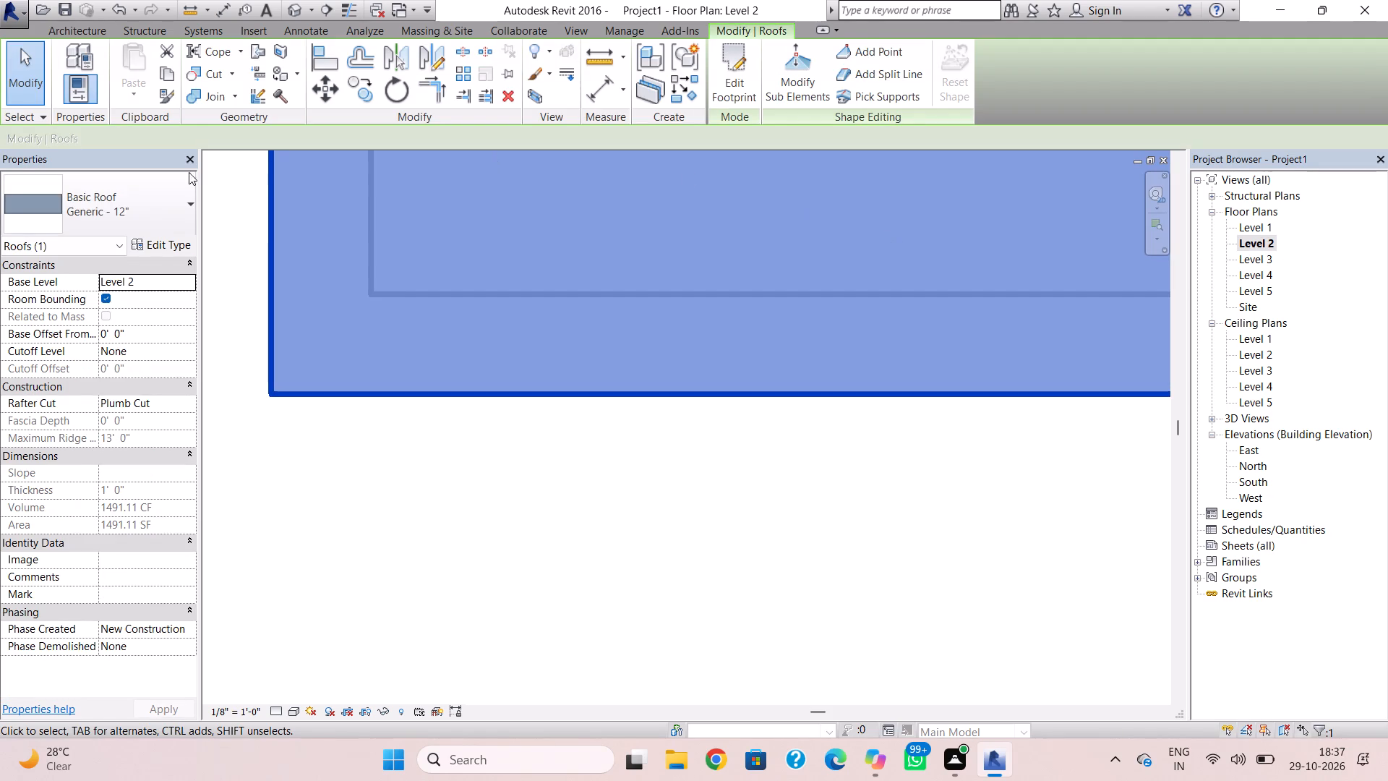
{"action": "left_click", "coordinate": [71, 35]}
{"action": "left_click", "coordinate": [85, 68]}
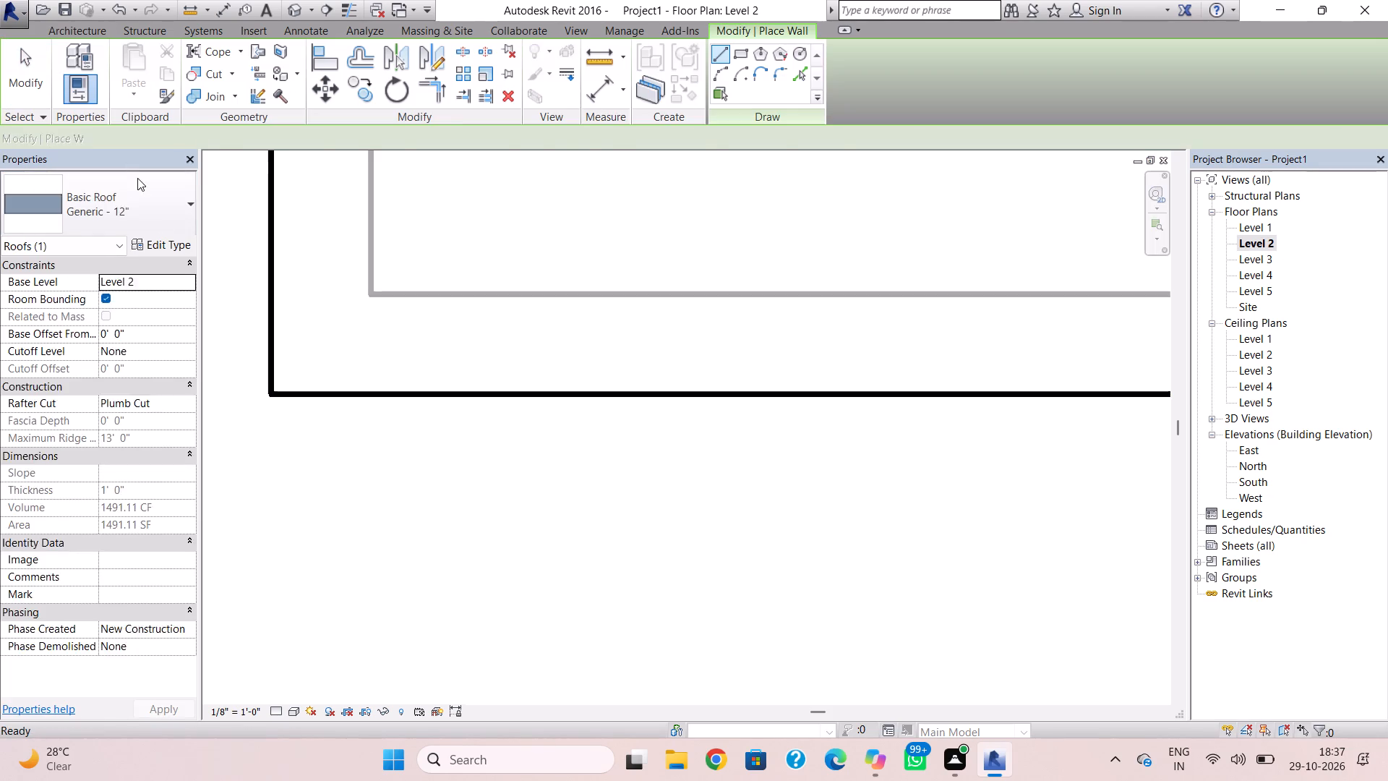
{"action": "scroll", "coordinate": [280, 410], "scroll_direction": "up", "scroll_amount": 2}
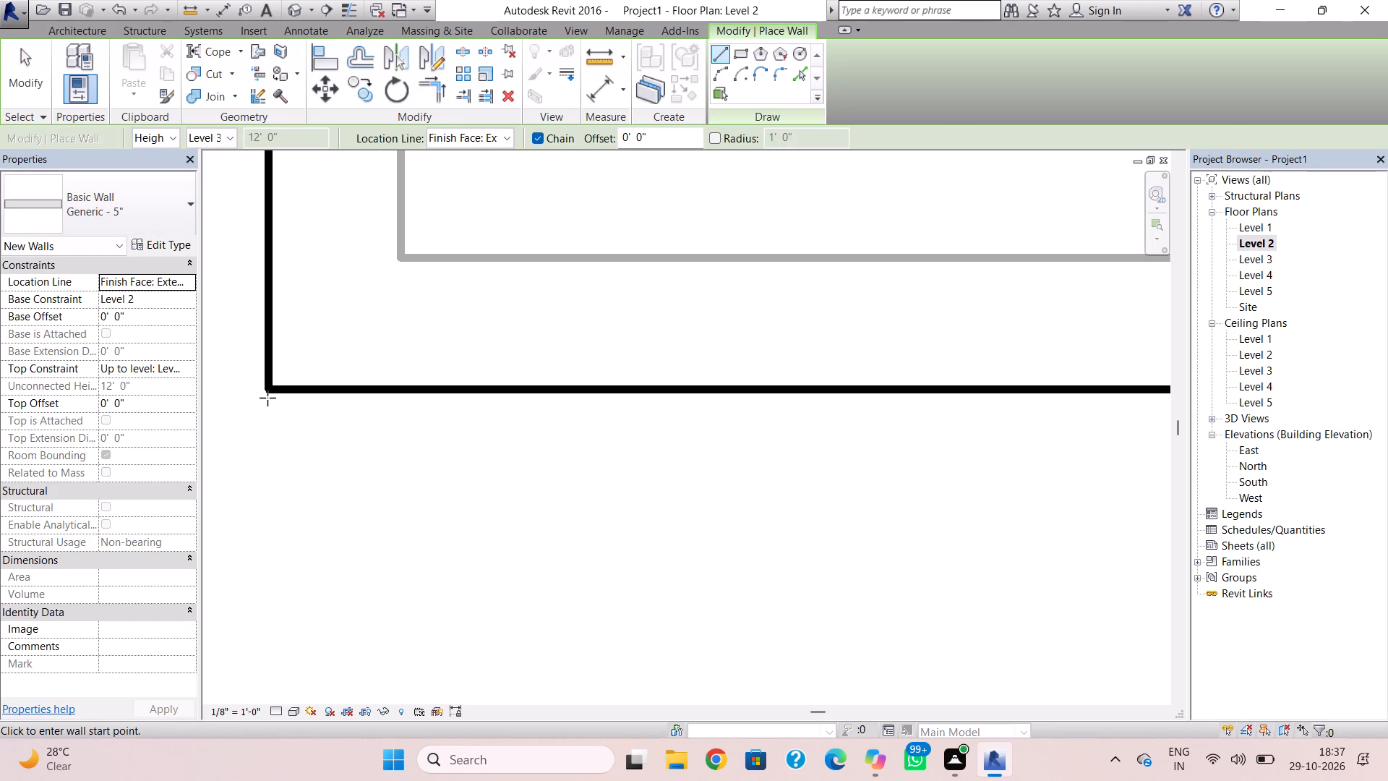
{"action": "left_click", "coordinate": [266, 393]}
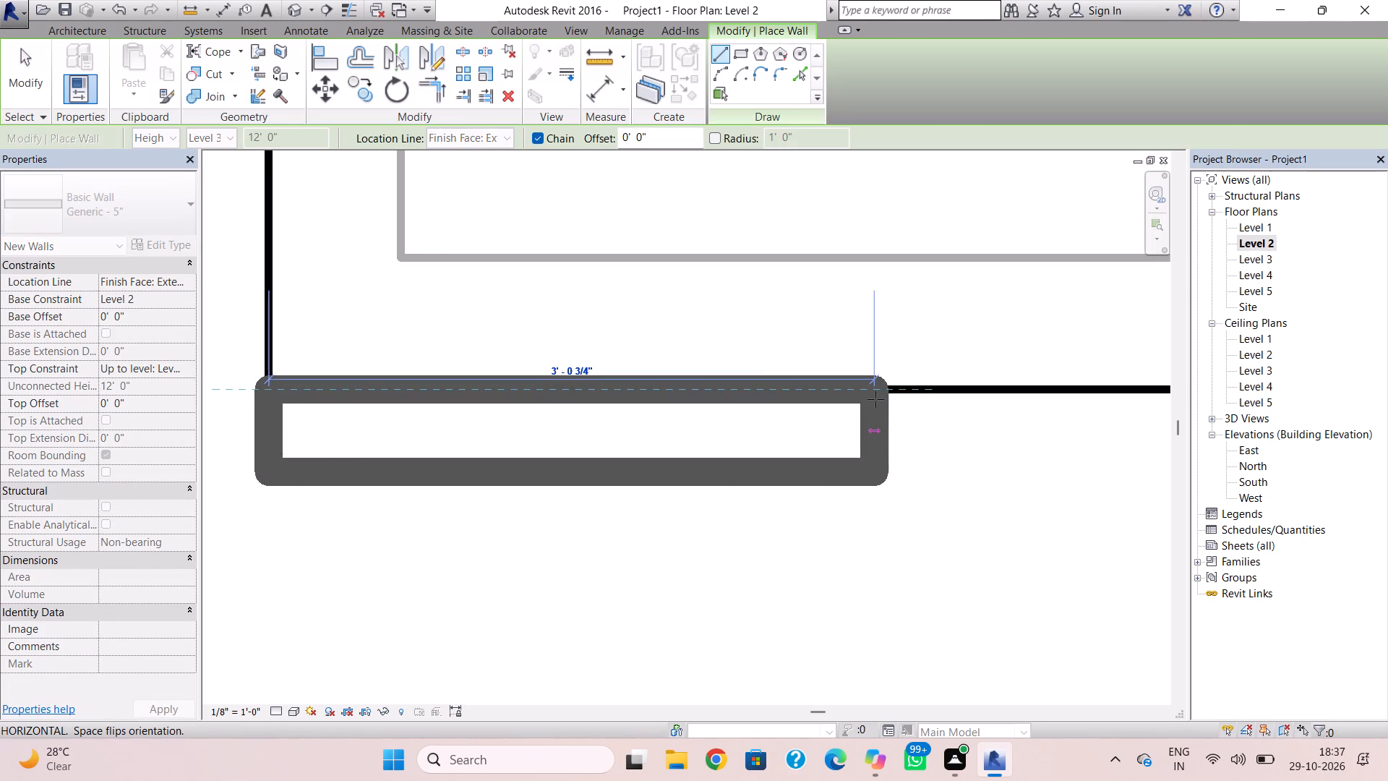
{"action": "scroll", "coordinate": [875, 399], "scroll_direction": "down", "scroll_amount": 3}
{"action": "key", "text": "space"}
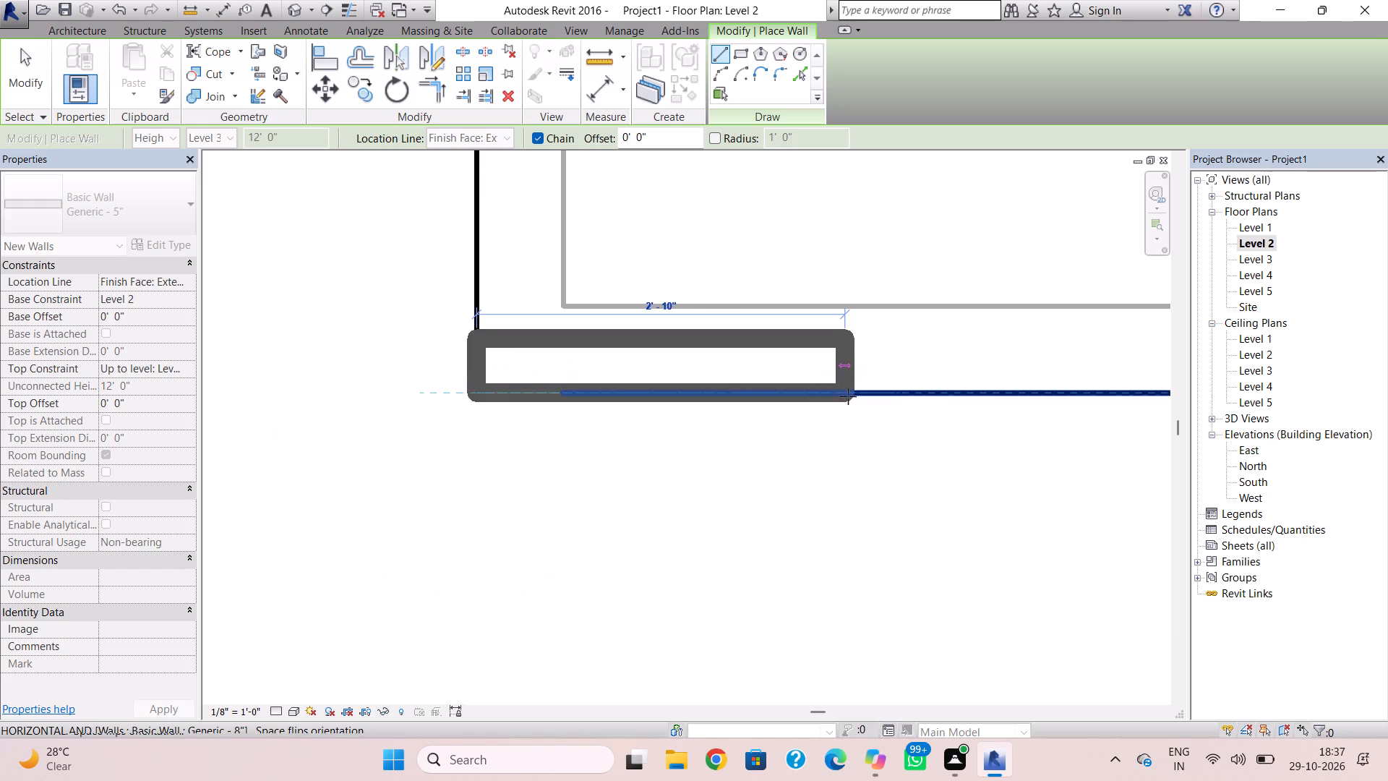
{"action": "key", "text": "space"}
{"action": "scroll", "coordinate": [950, 398], "scroll_direction": "down", "scroll_amount": 4}
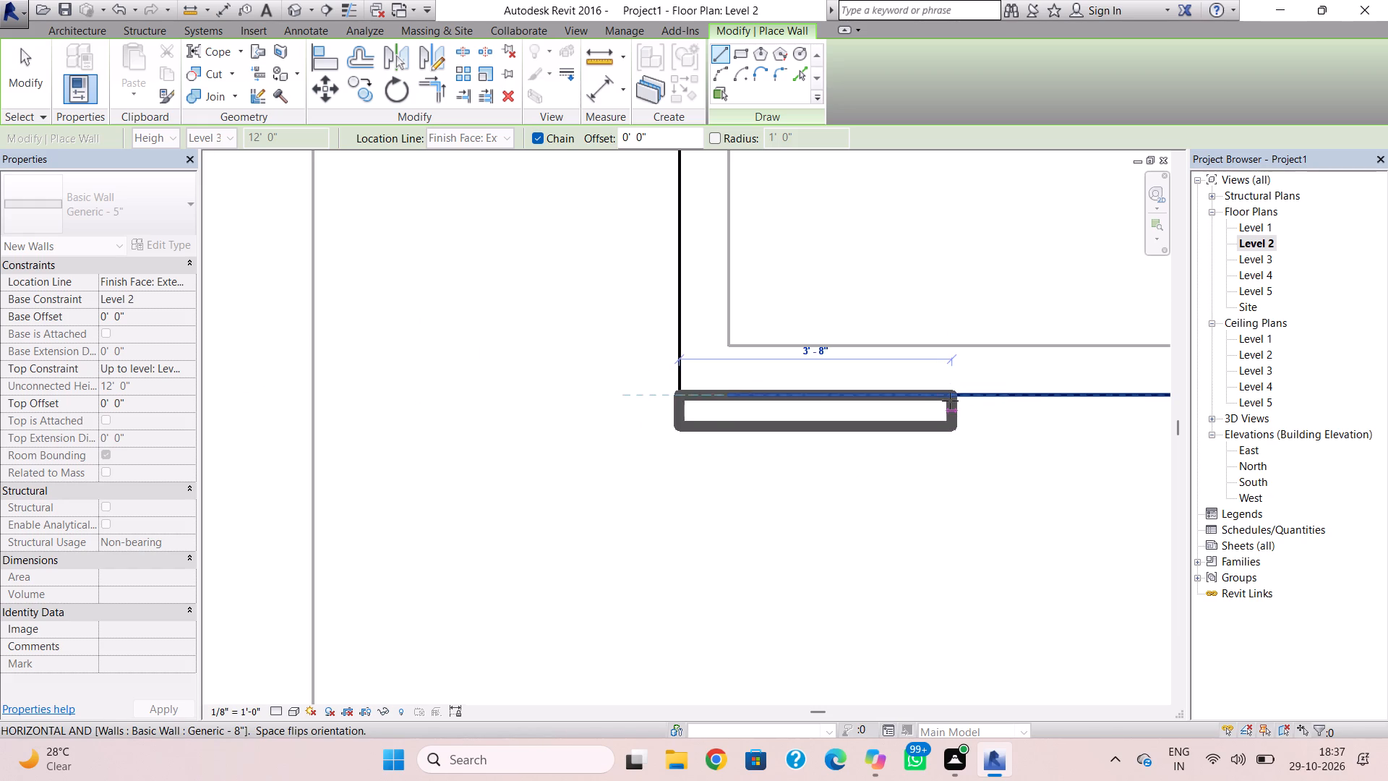
{"action": "scroll", "coordinate": [950, 401], "scroll_direction": "down", "scroll_amount": 2}
{"action": "middle_click_drag", "start_coordinate": [950, 401], "coordinate": [684, 402]}
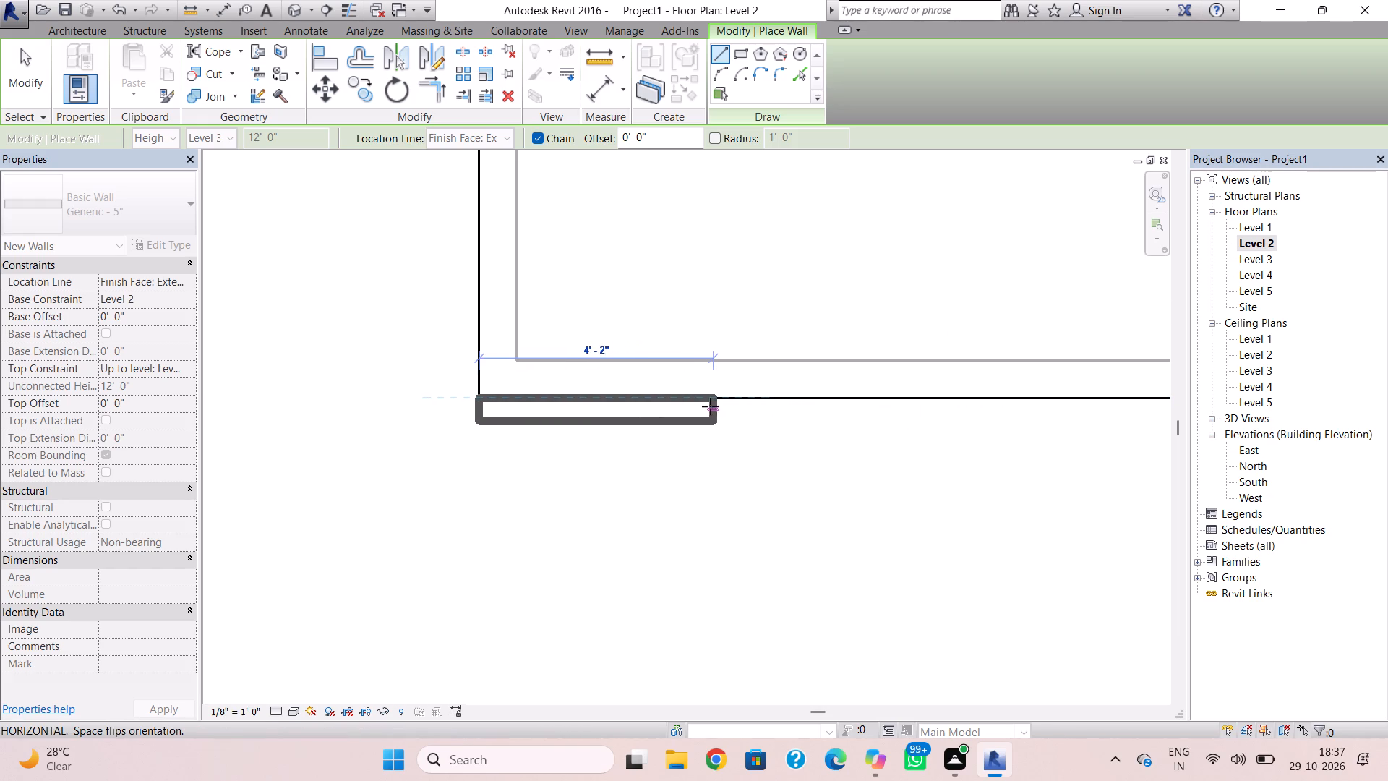
{"action": "left_click", "coordinate": [707, 407]}
{"action": "key", "text": "Escape"}
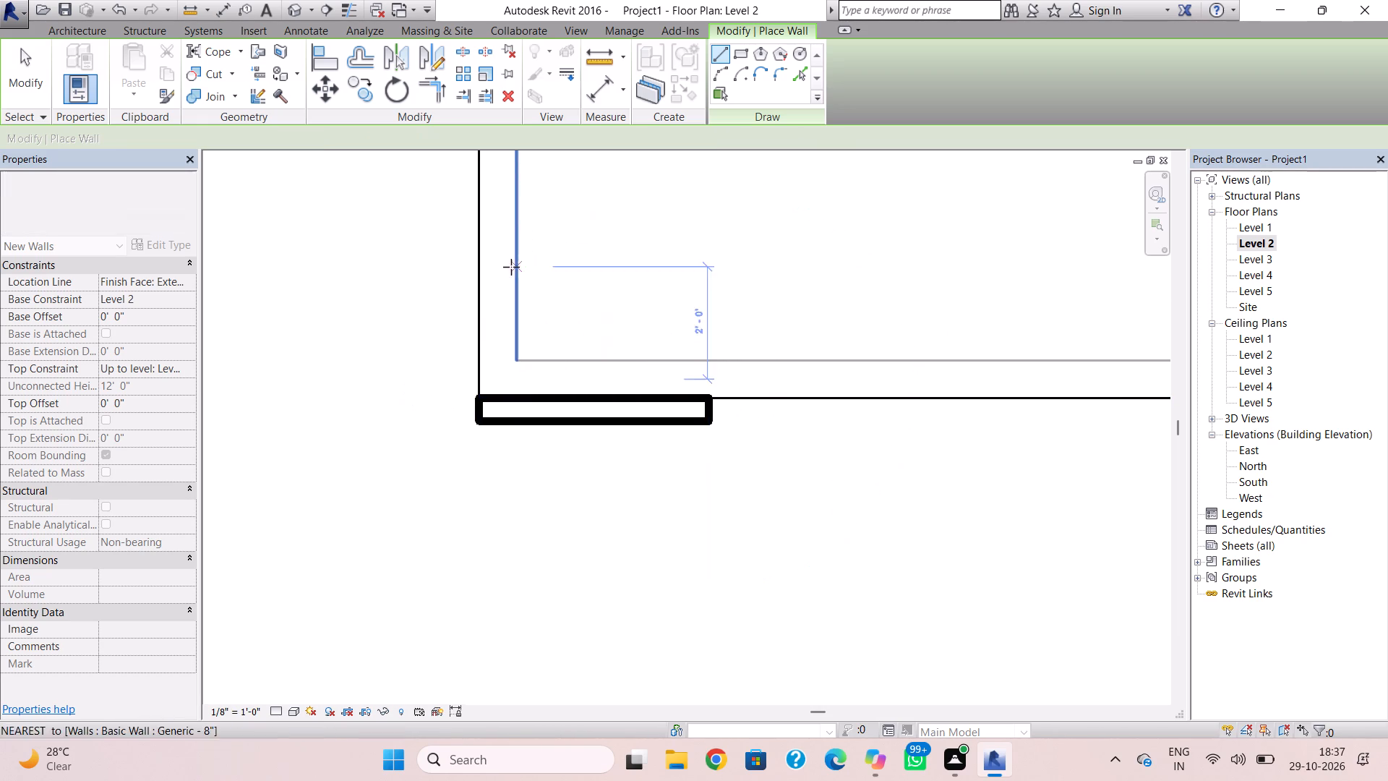
{"action": "left_click", "coordinate": [296, 5]}
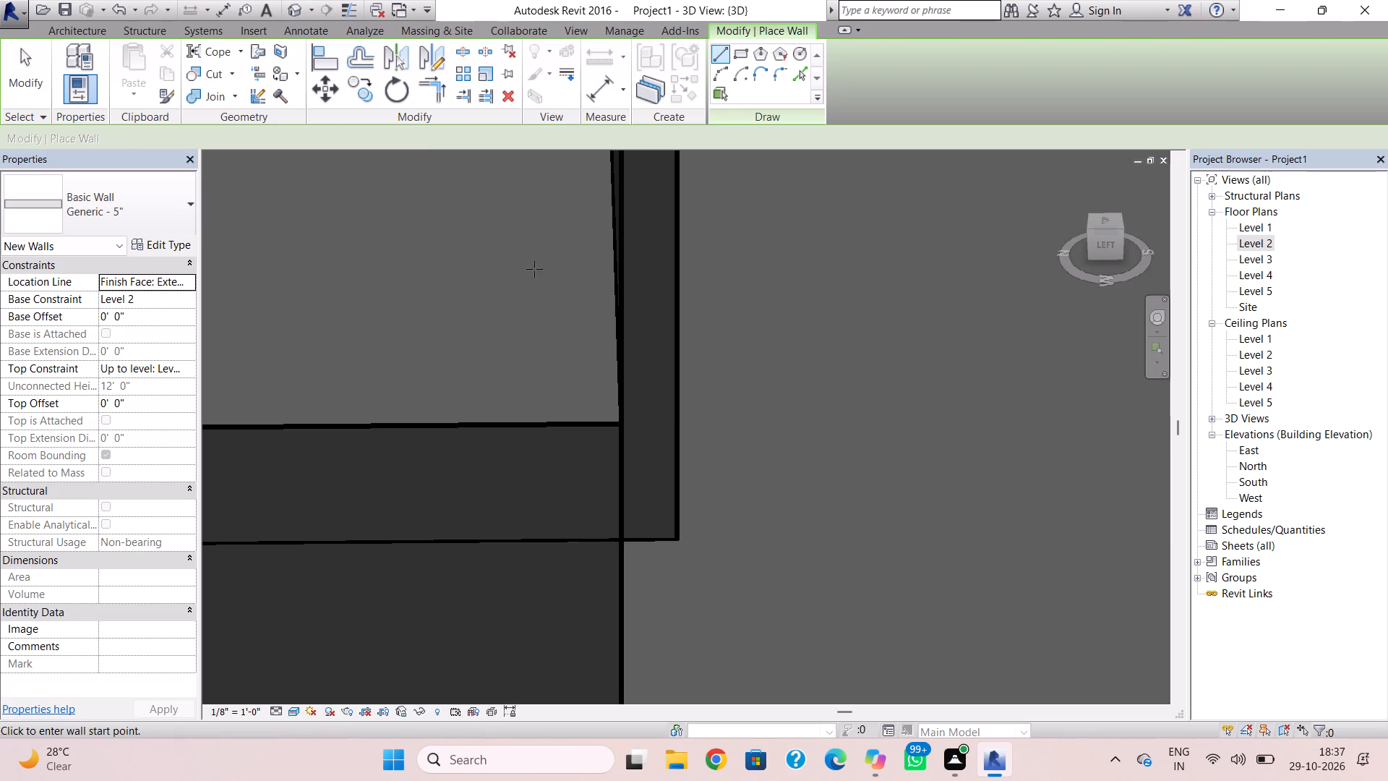
{"action": "key", "text": "Escape"}
In the Level 2 plan, stretch the corner wall's east end along the south edge to a length of 6'-4".
{"action": "scroll", "coordinate": [708, 424], "scroll_direction": "down", "scroll_amount": 5}
{"action": "scroll", "coordinate": [745, 488], "scroll_direction": "down", "scroll_amount": 4}
{"action": "scroll", "coordinate": [746, 490], "scroll_direction": "up", "scroll_amount": 1}
{"action": "scroll", "coordinate": [746, 490], "scroll_direction": "down", "scroll_amount": 3}
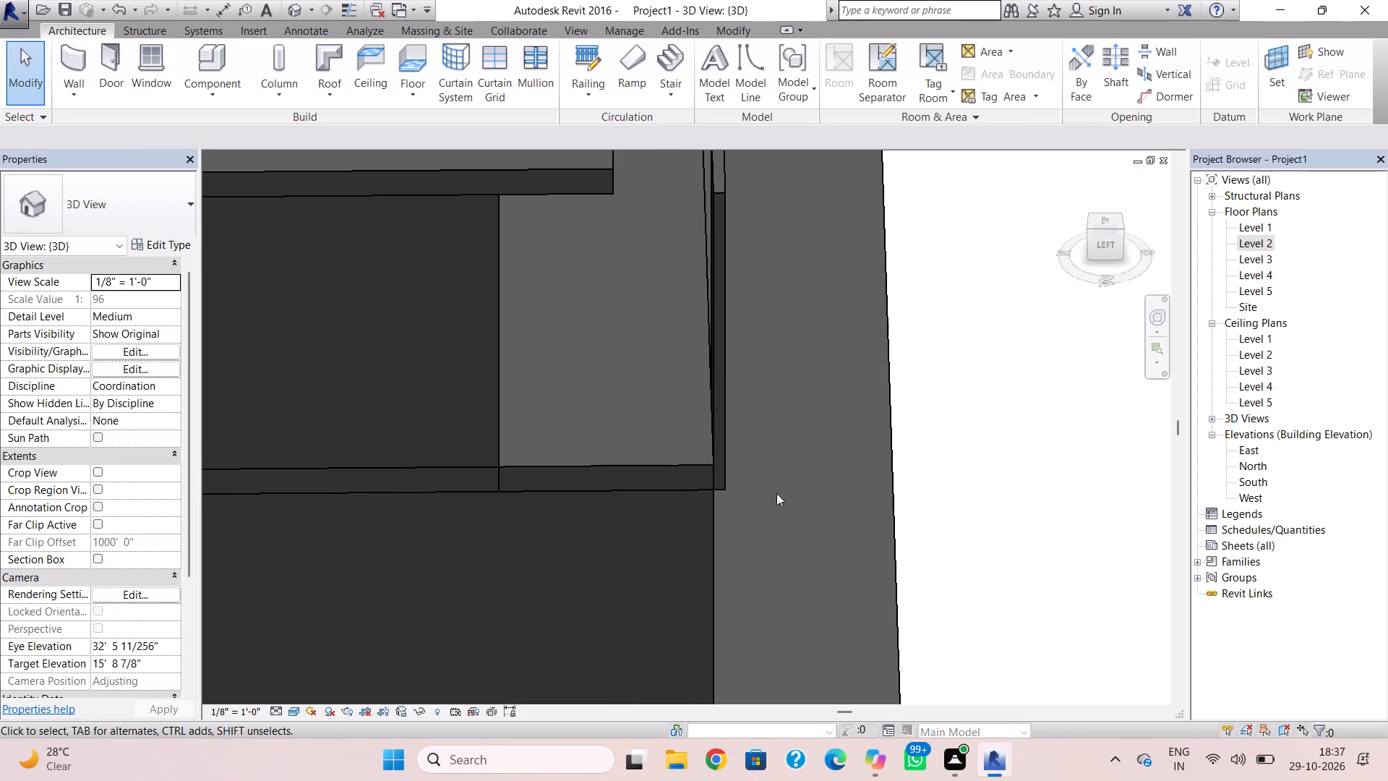
{"action": "right_click_drag", "start_coordinate": [814, 492], "coordinate": [575, 438], "text": "shift"}
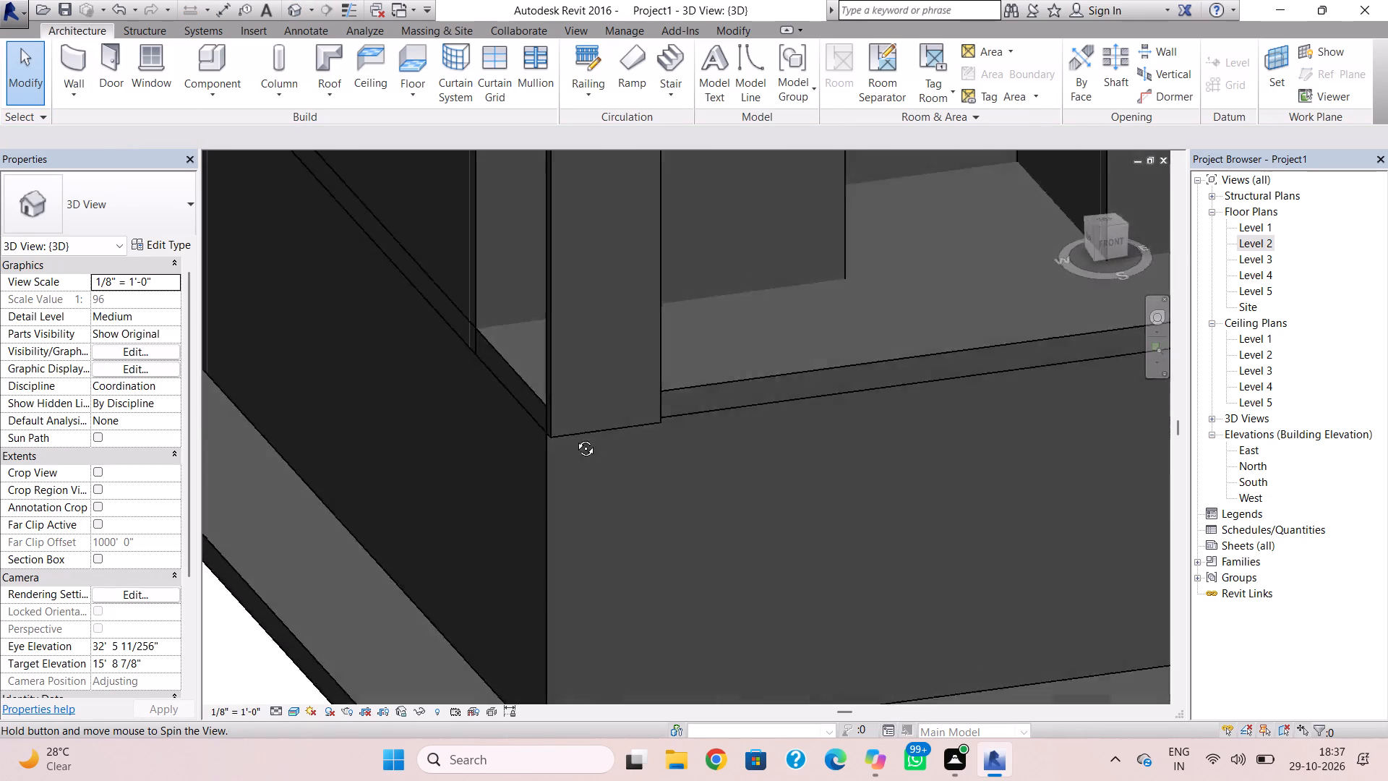
{"action": "right_click_drag", "start_coordinate": [575, 438], "coordinate": [522, 391], "text": "shift"}
{"action": "double_click", "coordinate": [1264, 242]}
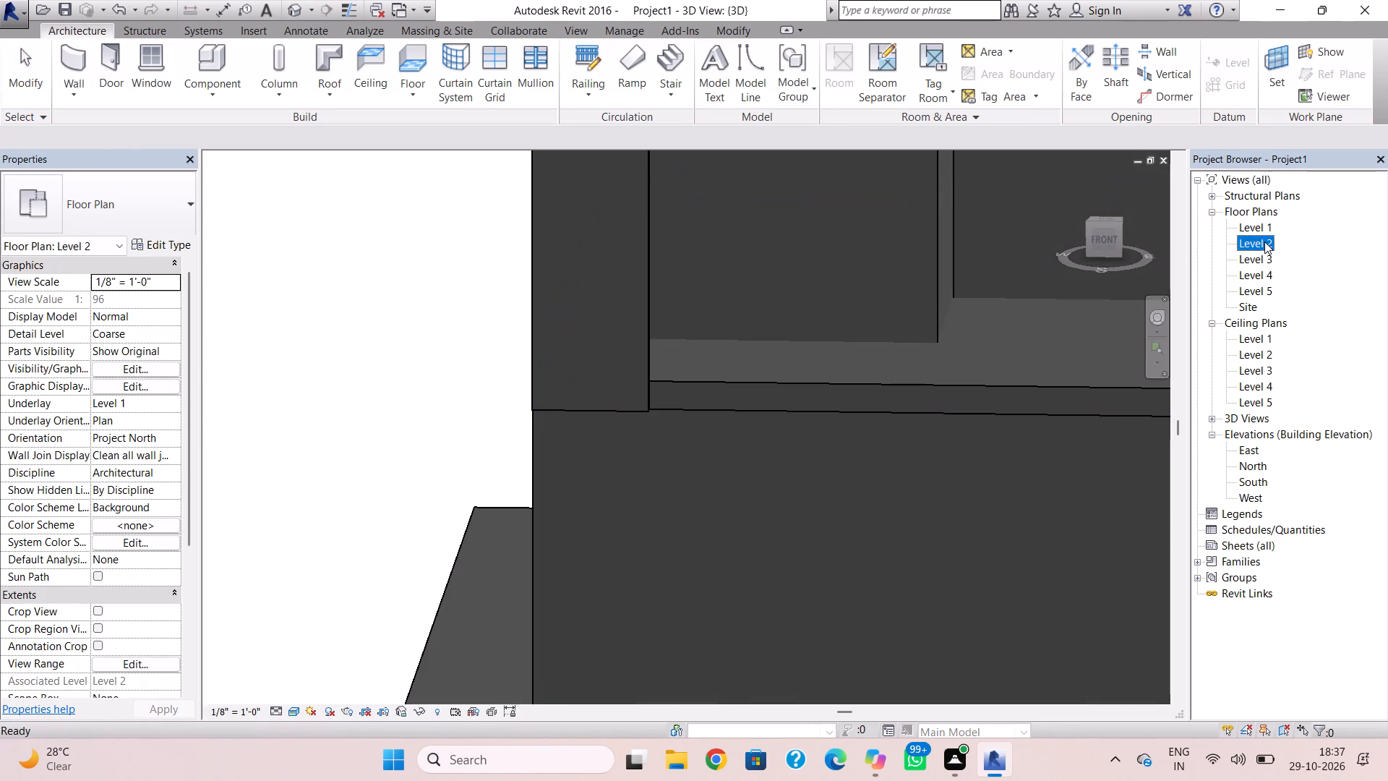
{"action": "left_click", "coordinate": [711, 405]}
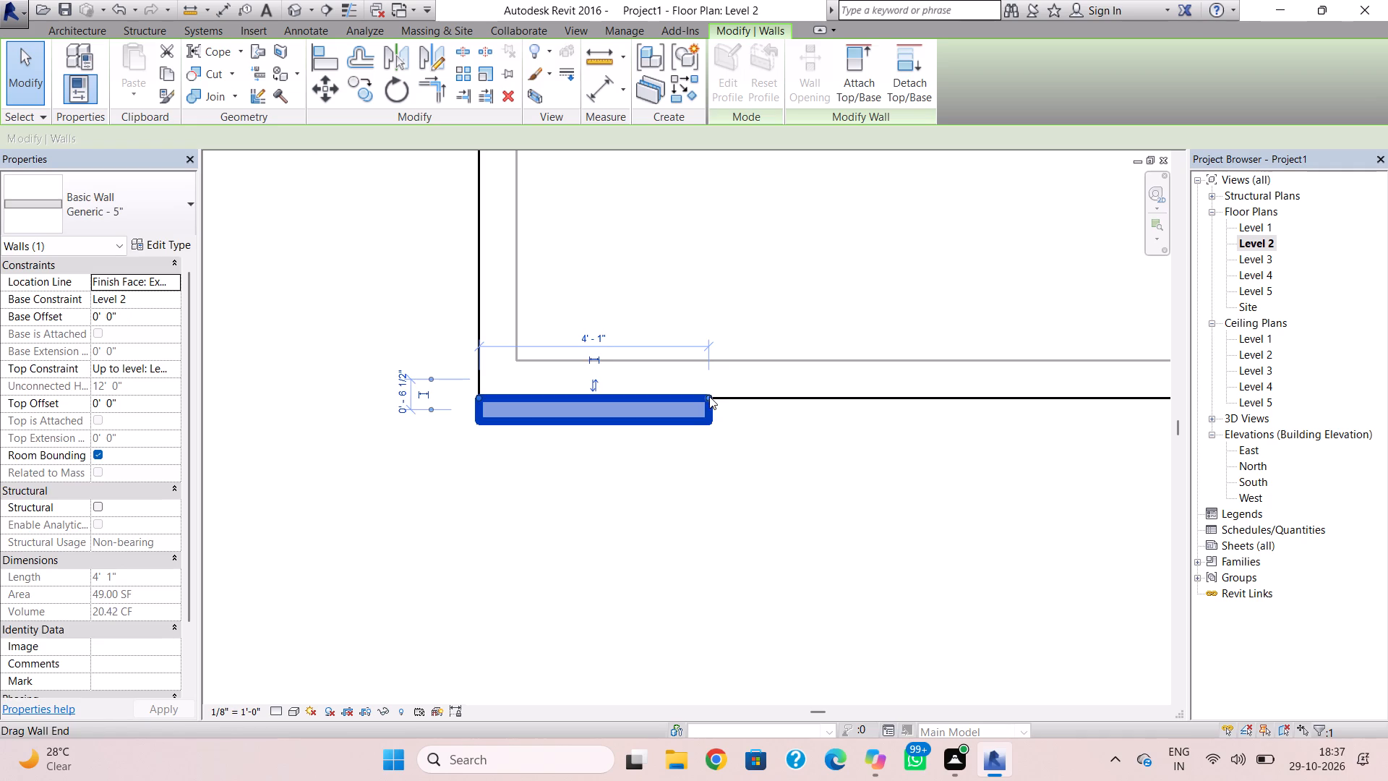
{"action": "left_click_drag", "start_coordinate": [709, 396], "coordinate": [821, 389]}
{"action": "left_click_drag", "start_coordinate": [823, 398], "coordinate": [832, 396]}
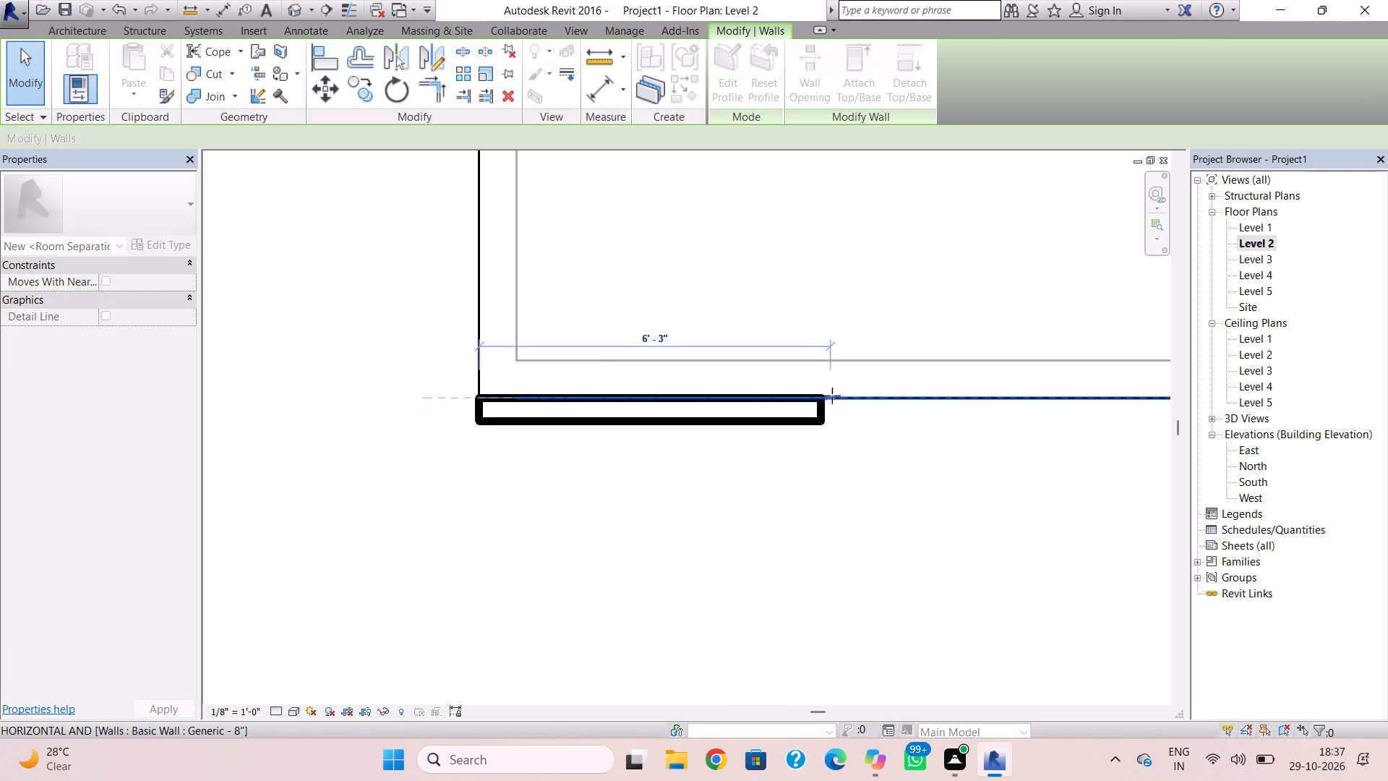
{"action": "left_click_drag", "start_coordinate": [832, 396], "coordinate": [836, 396]}
{"action": "left_click", "coordinate": [910, 456]}
In the 3D view, extend the corner wall's base down to the ground floor slab, at a base offset of -12'.
{"action": "left_click", "coordinate": [298, 12]}
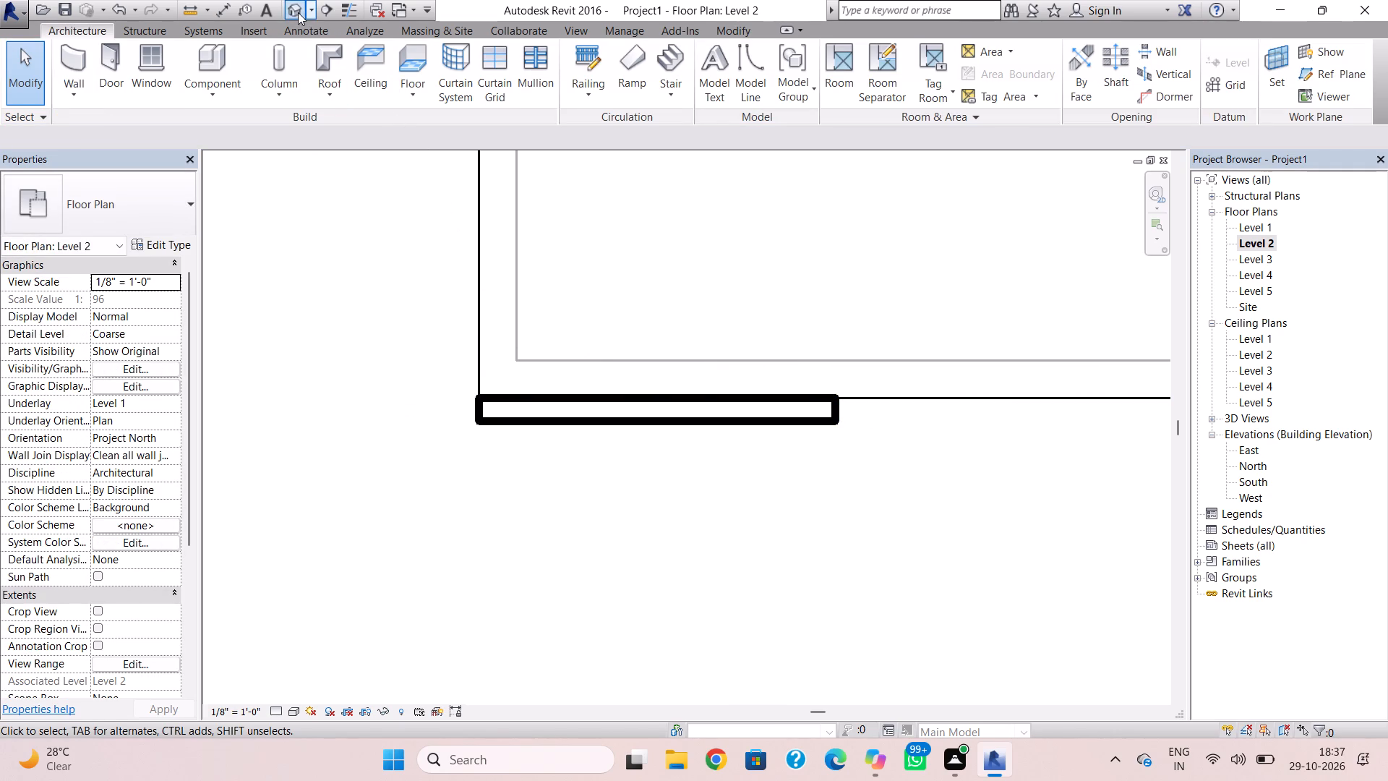
{"action": "right_click_drag", "start_coordinate": [602, 473], "coordinate": [780, 497], "text": "shift"}
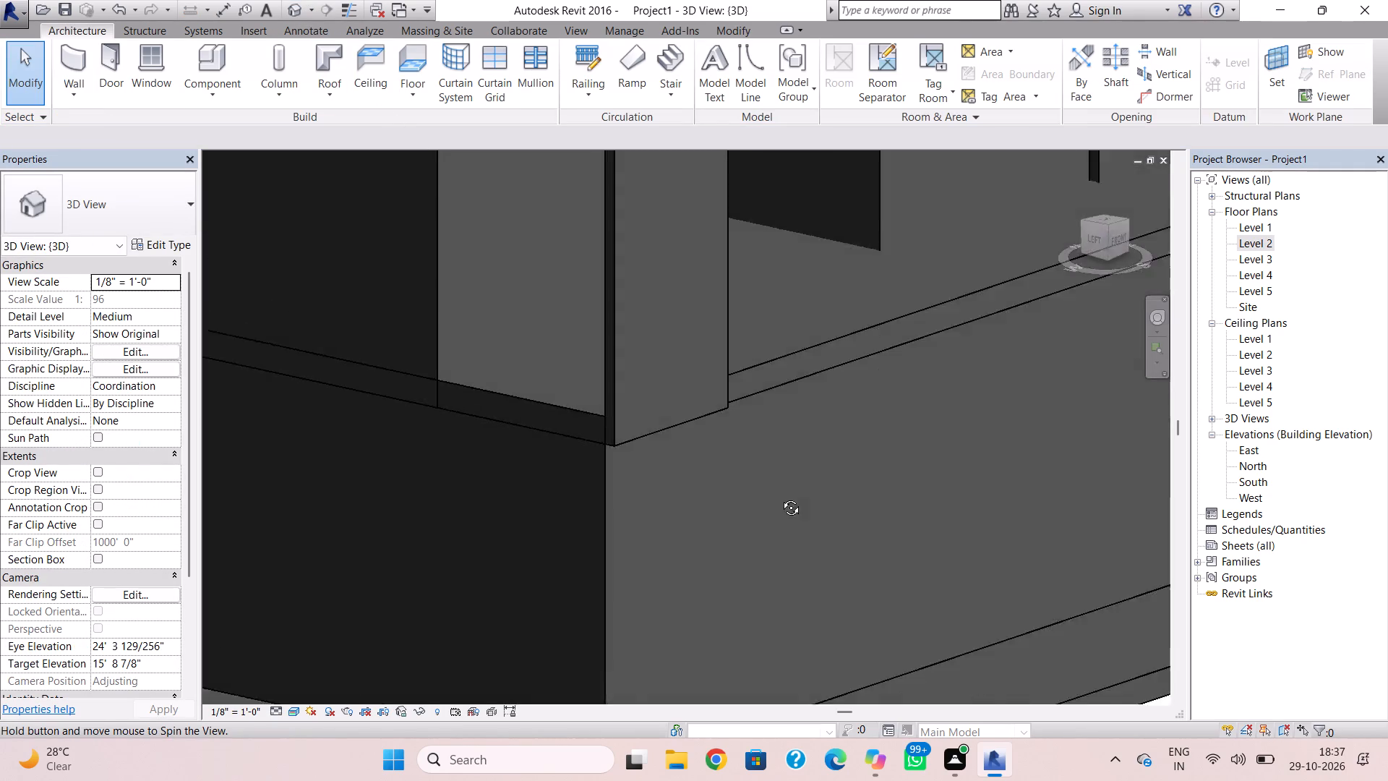
{"action": "right_click_drag", "start_coordinate": [780, 497], "coordinate": [868, 497], "text": "shift"}
{"action": "left_click", "coordinate": [708, 438]}
{"action": "right_click_drag", "start_coordinate": [854, 505], "coordinate": [671, 496], "text": "shift"}
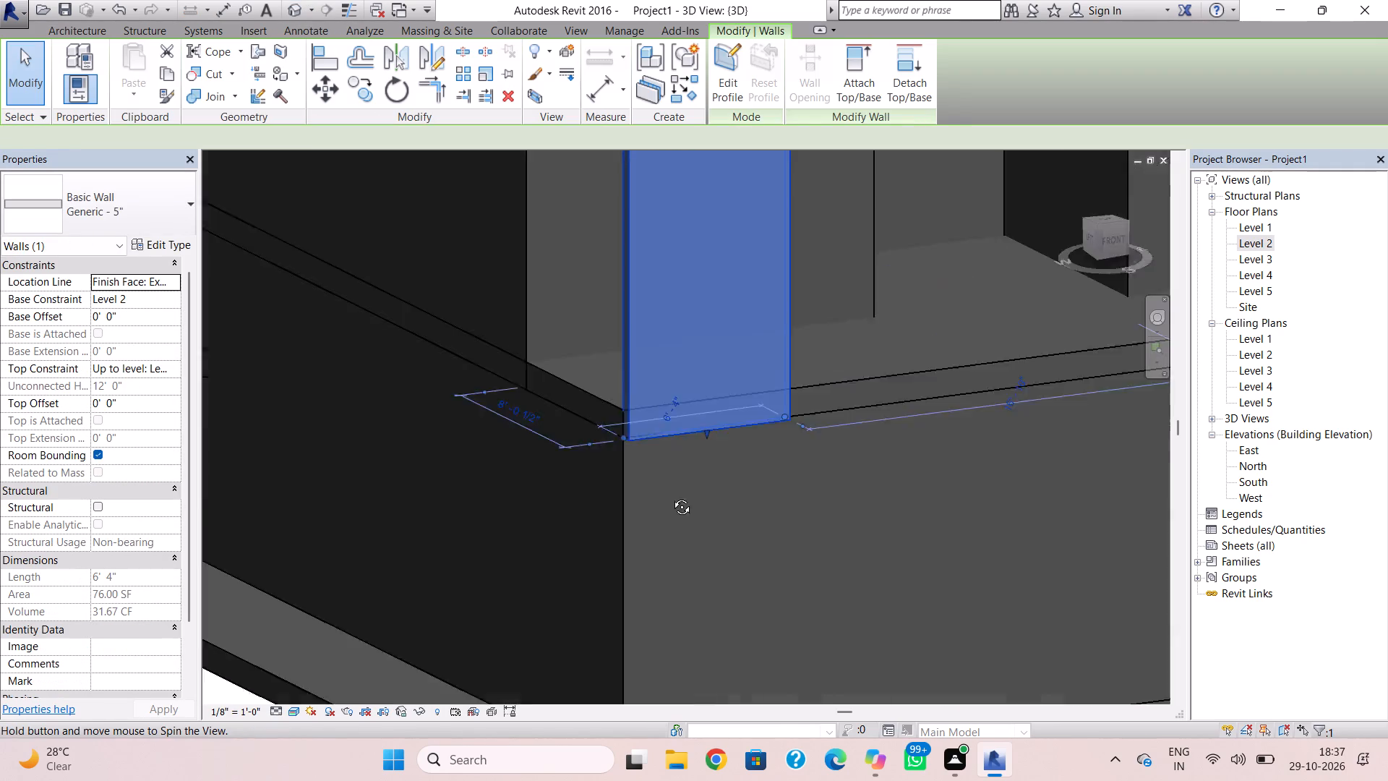
{"action": "right_click_drag", "start_coordinate": [671, 496], "coordinate": [631, 482], "text": "shift"}
{"action": "left_click_drag", "start_coordinate": [704, 438], "coordinate": [708, 678]}
{"action": "scroll", "coordinate": [708, 675], "scroll_direction": "down", "scroll_amount": 2}
{"action": "middle_click_drag", "start_coordinate": [708, 675], "coordinate": [671, 455]}
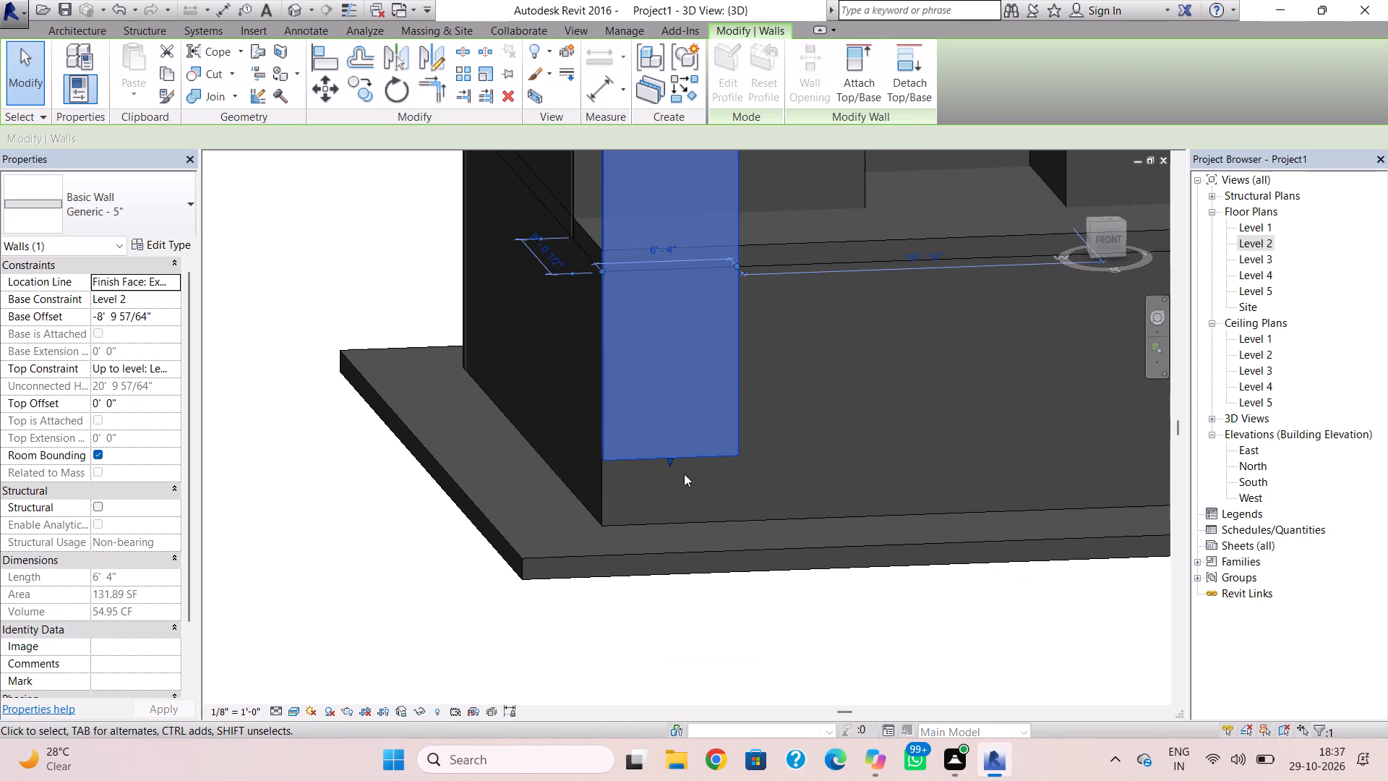
{"action": "left_click_drag", "start_coordinate": [665, 454], "coordinate": [667, 523]}
{"action": "left_click", "coordinate": [729, 572]}
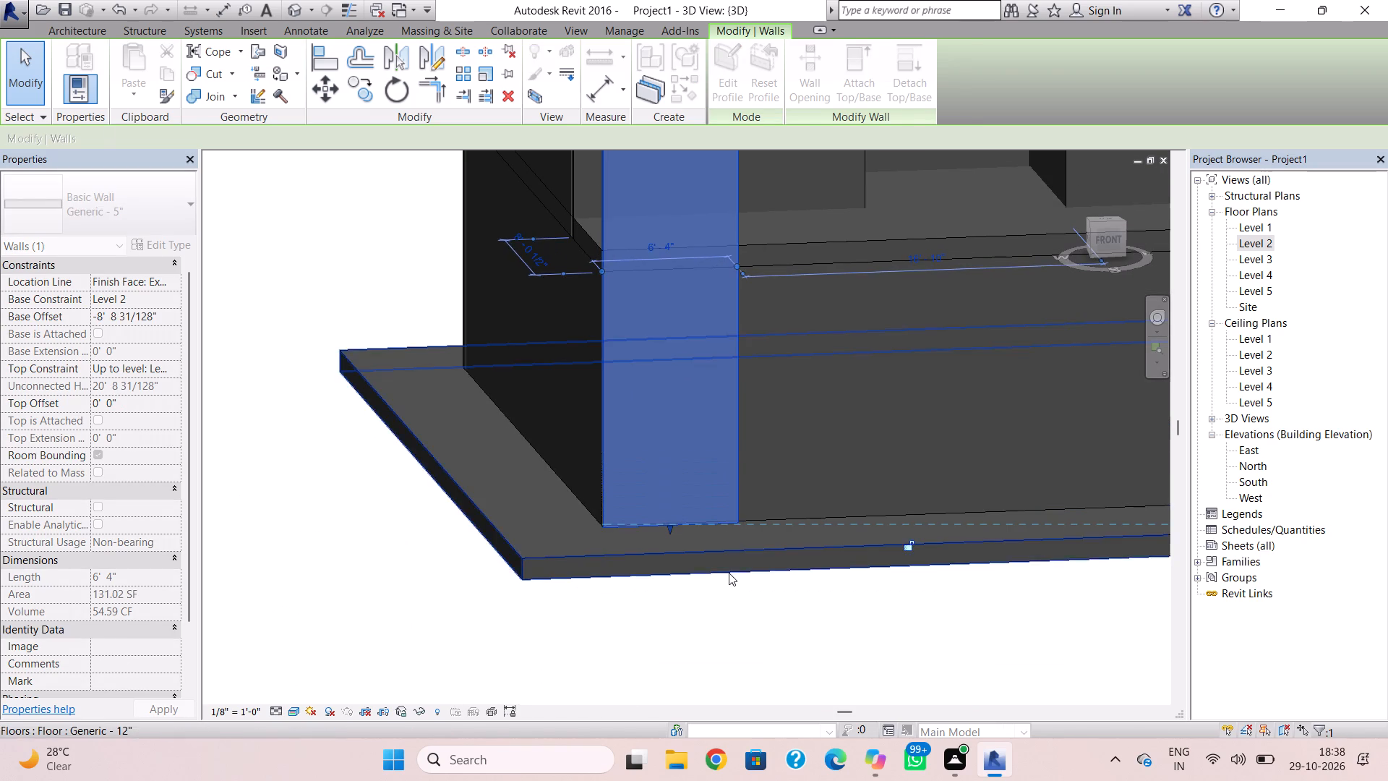
{"action": "key", "text": "Escape"}
Lower the corner wall's top to slightly above the Level 2 roof, at a top offset of about -7' 7".
{"action": "right_click_drag", "start_coordinate": [830, 546], "coordinate": [746, 486], "text": "shift"}
{"action": "scroll", "coordinate": [762, 494], "scroll_direction": "down", "scroll_amount": 3}
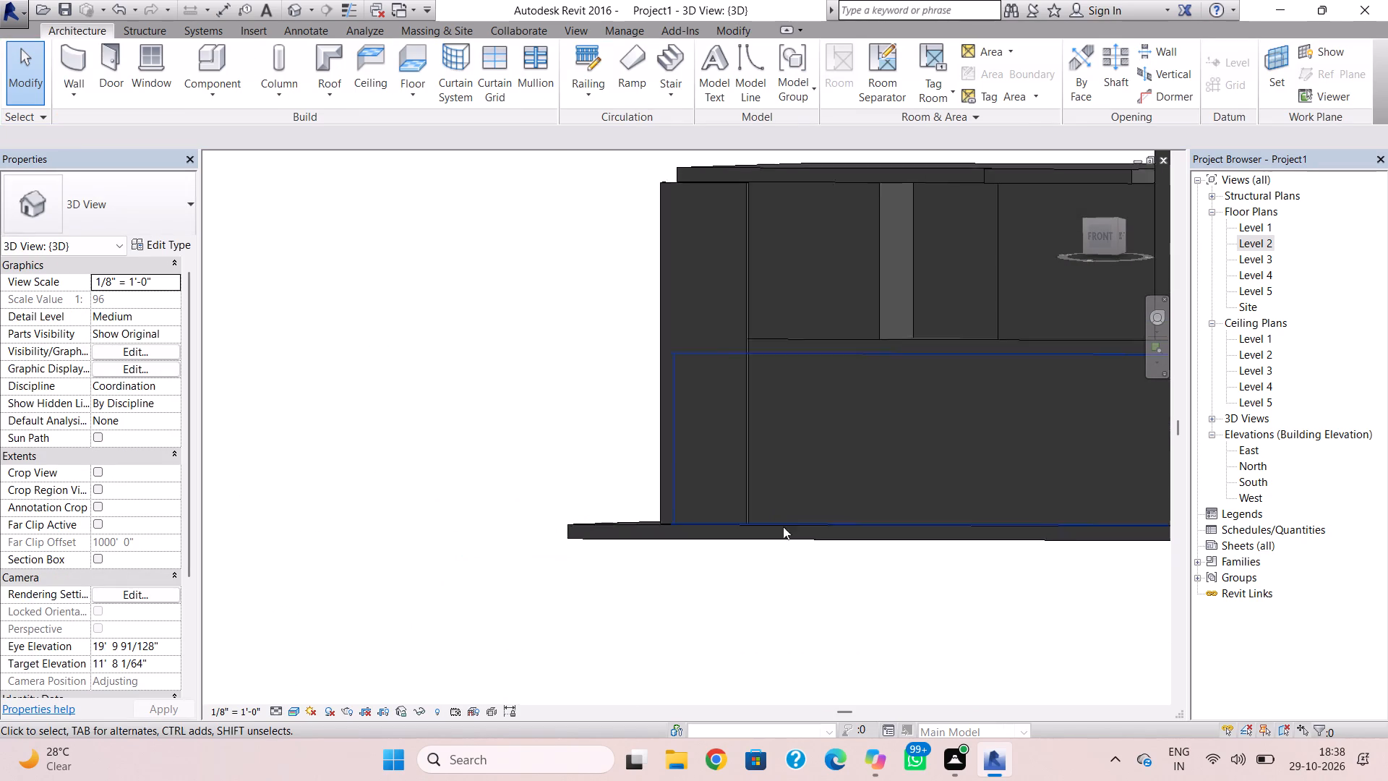
{"action": "scroll", "coordinate": [783, 526], "scroll_direction": "down", "scroll_amount": 1}
{"action": "right_click_drag", "start_coordinate": [815, 586], "coordinate": [859, 594], "text": "shift"}
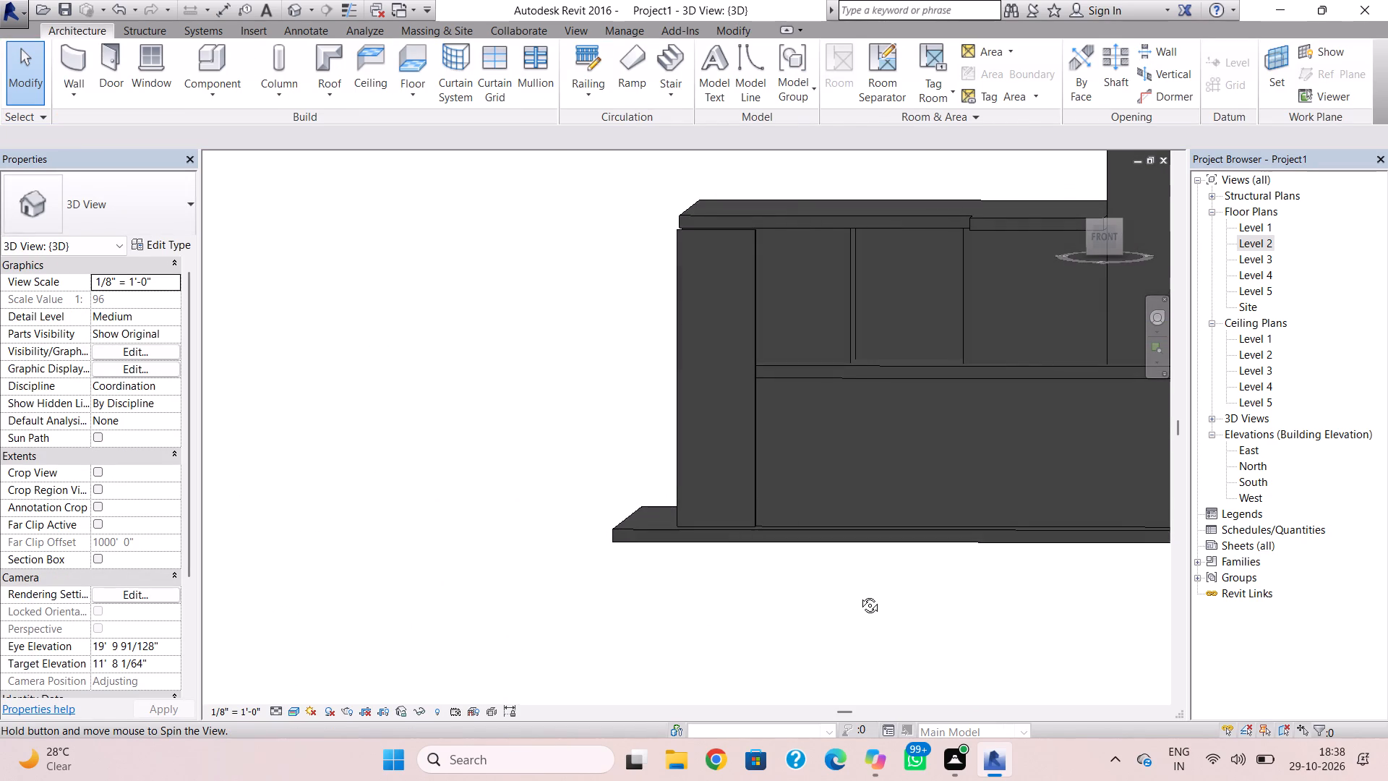
{"action": "right_click_drag", "start_coordinate": [859, 594], "coordinate": [864, 597], "text": "shift"}
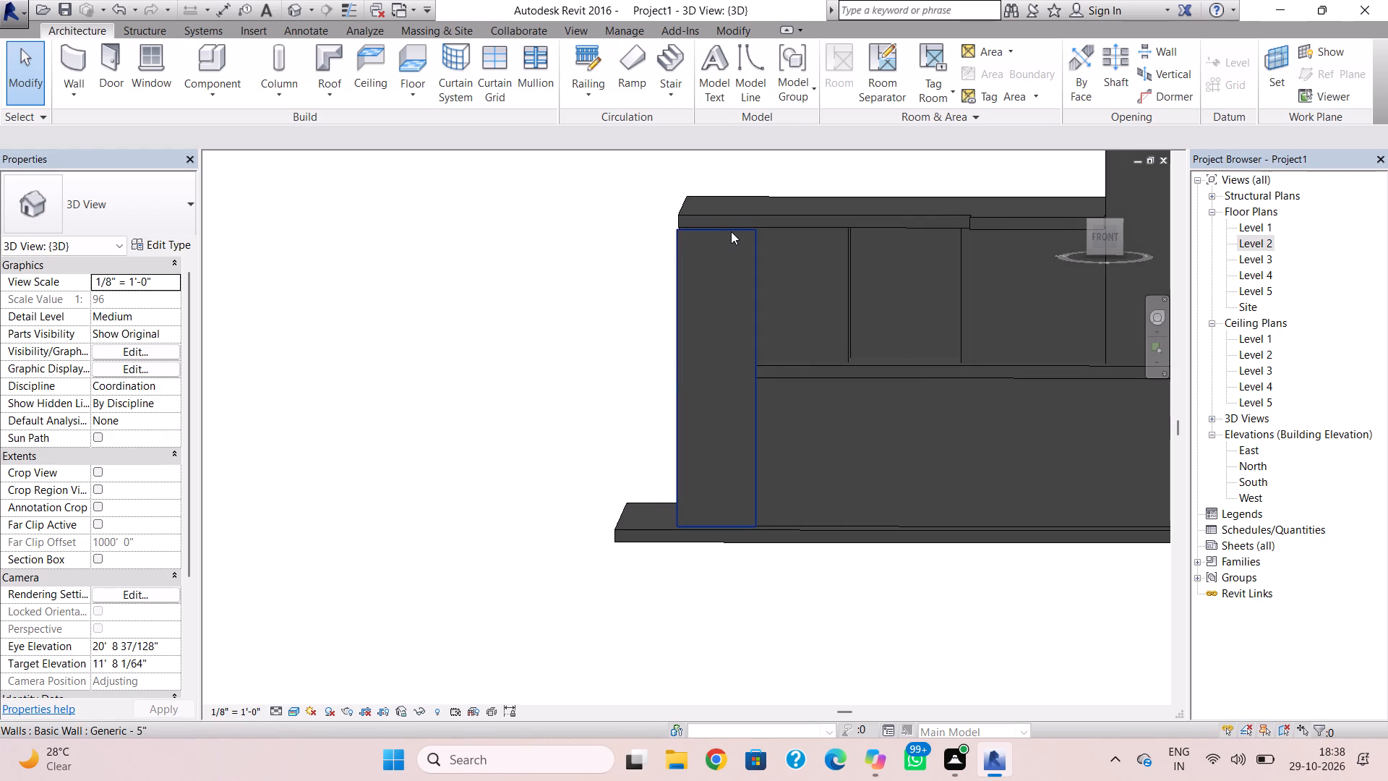
{"action": "left_click", "coordinate": [731, 231]}
{"action": "left_click_drag", "start_coordinate": [711, 223], "coordinate": [716, 321]}
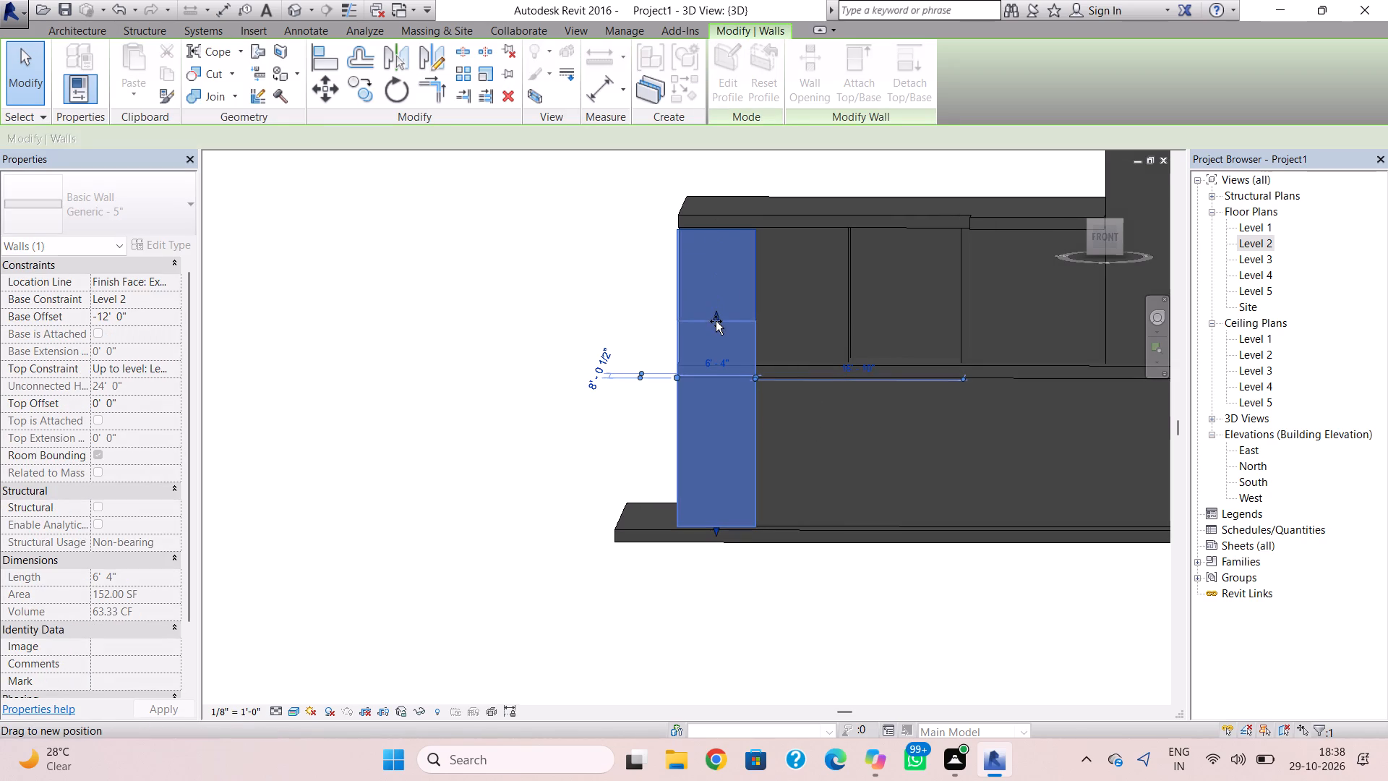
{"action": "left_click_drag", "start_coordinate": [716, 321], "coordinate": [716, 323]}
{"action": "left_click", "coordinate": [493, 320]}
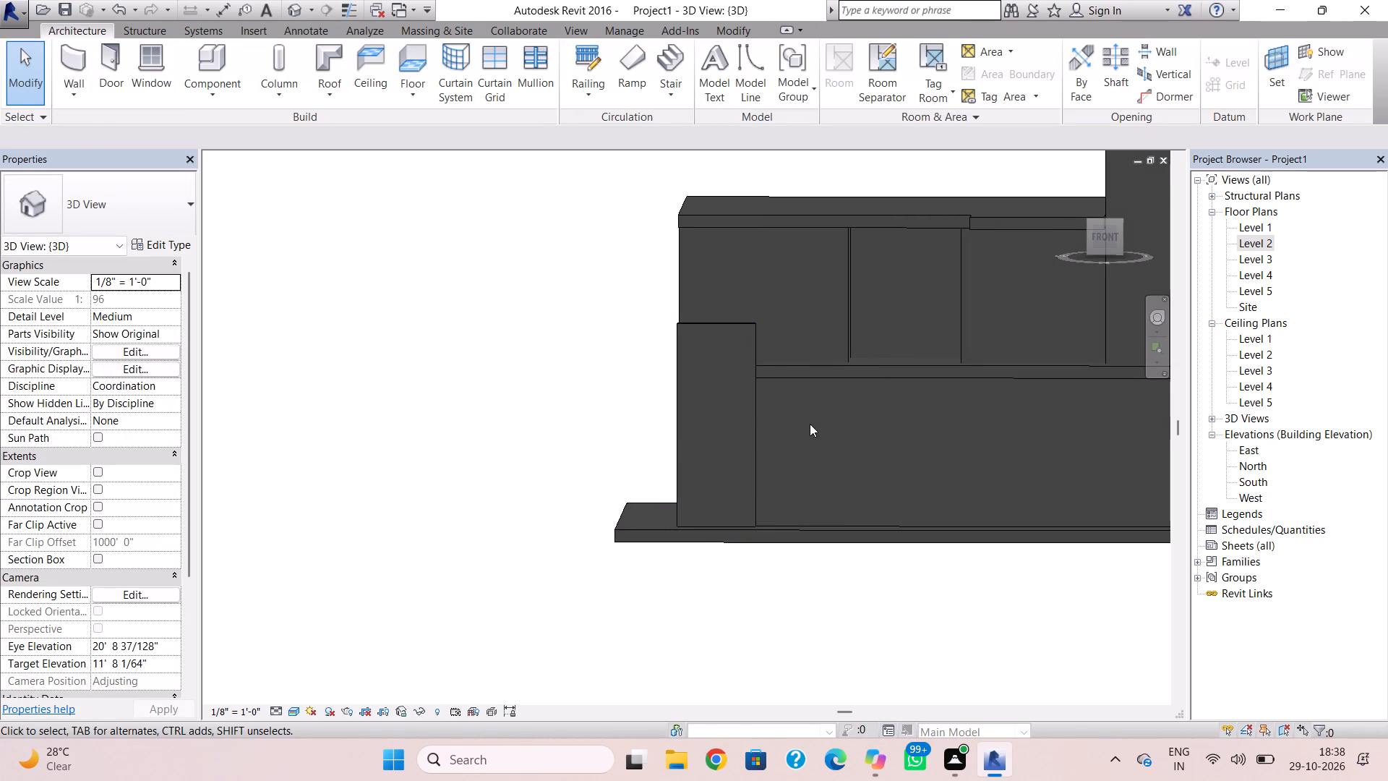
In the Level 2 plan, lengthen the corner wall eastward to 6'-11".
{"action": "right_click_drag", "start_coordinate": [746, 454], "coordinate": [881, 469], "text": "shift"}
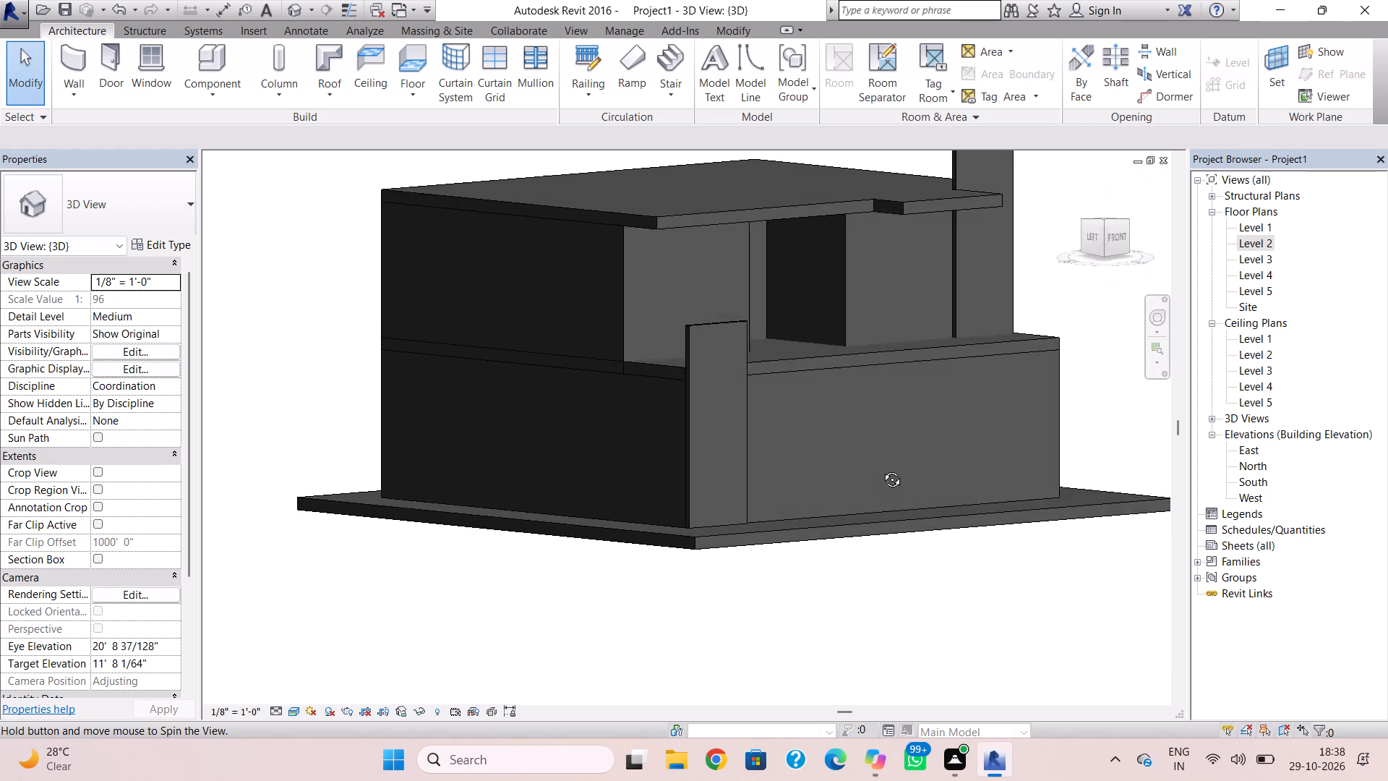
{"action": "right_click_drag", "start_coordinate": [881, 469], "coordinate": [740, 495], "text": "shift"}
{"action": "left_click", "coordinate": [758, 479]}
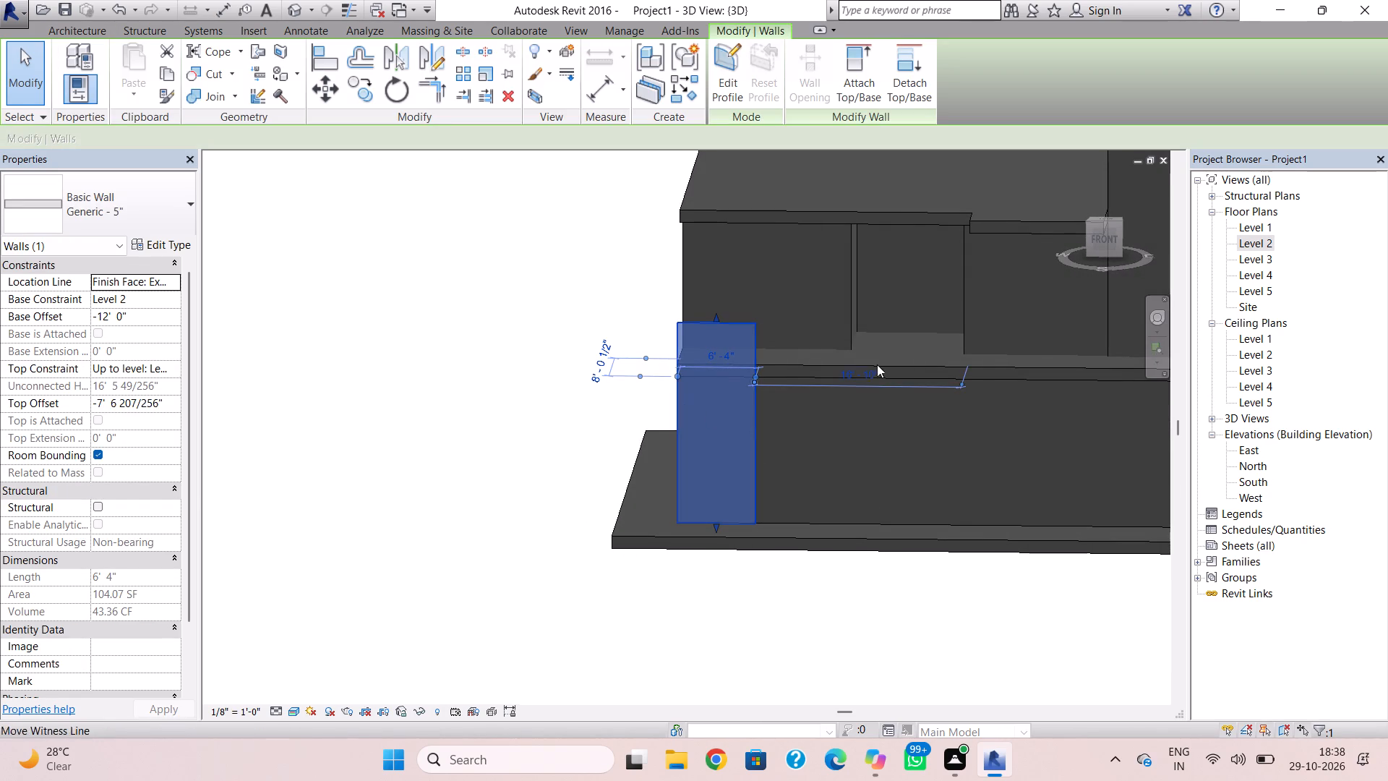
{"action": "double_click", "coordinate": [1263, 235]}
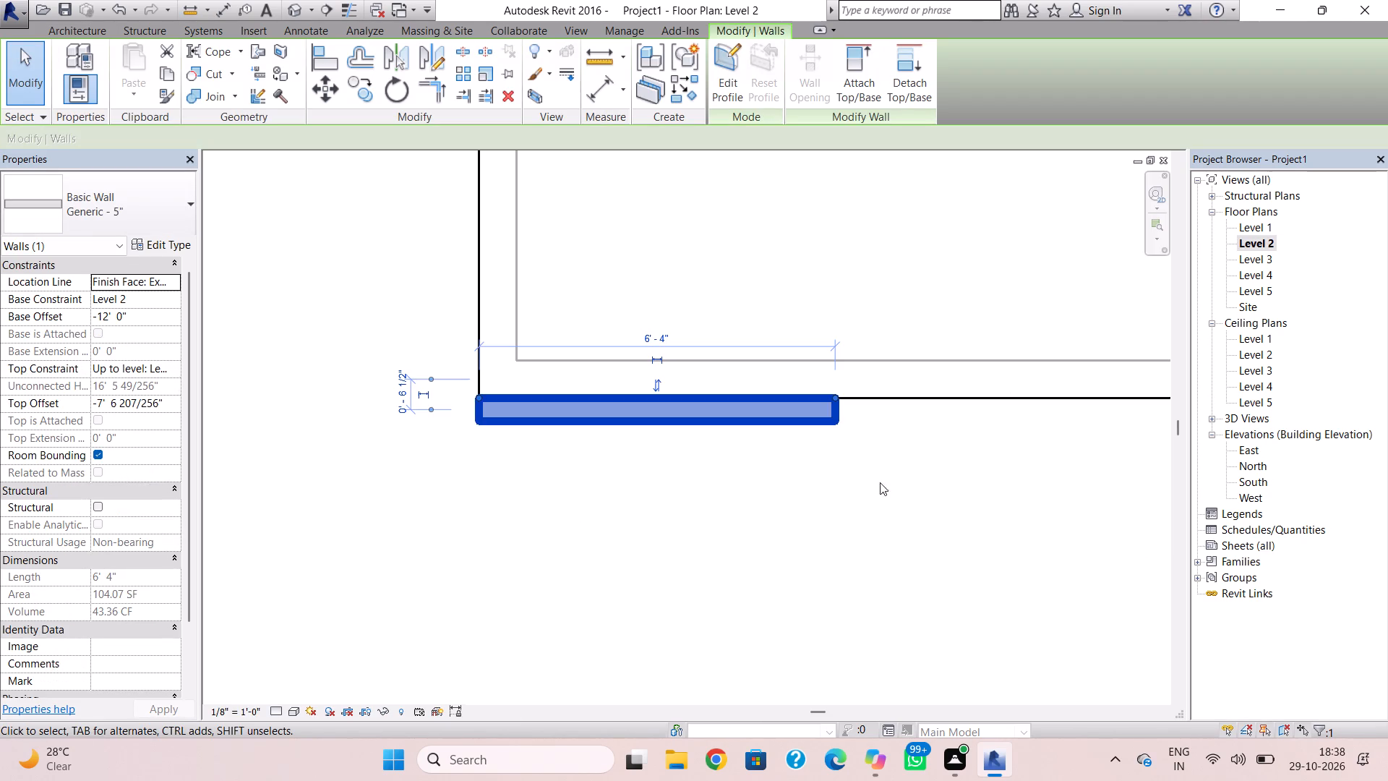
{"action": "left_click_drag", "start_coordinate": [834, 396], "coordinate": [866, 394]}
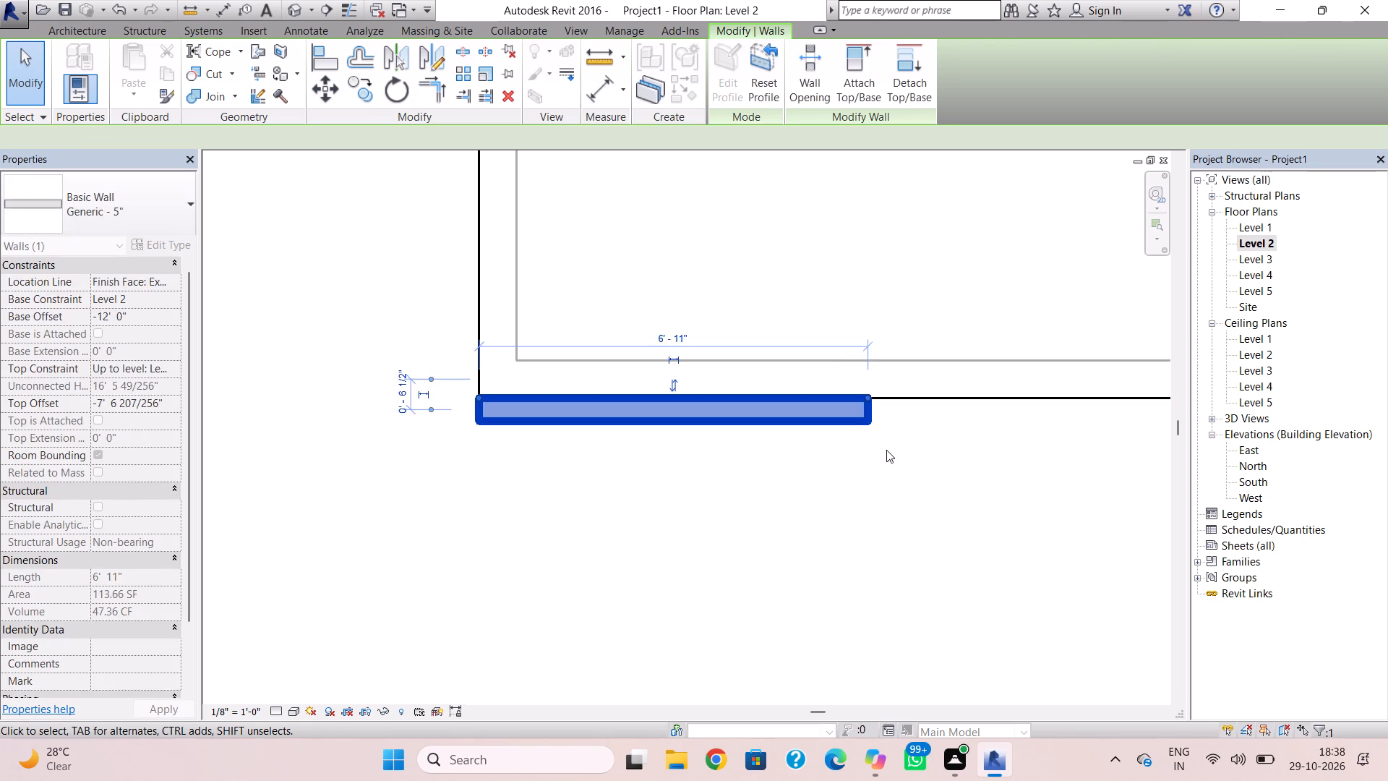
{"action": "left_click", "coordinate": [886, 450]}
In the 3D view, start an in-place model component in the Walls category, keeping the default name.
{"action": "left_click", "coordinate": [295, 16]}
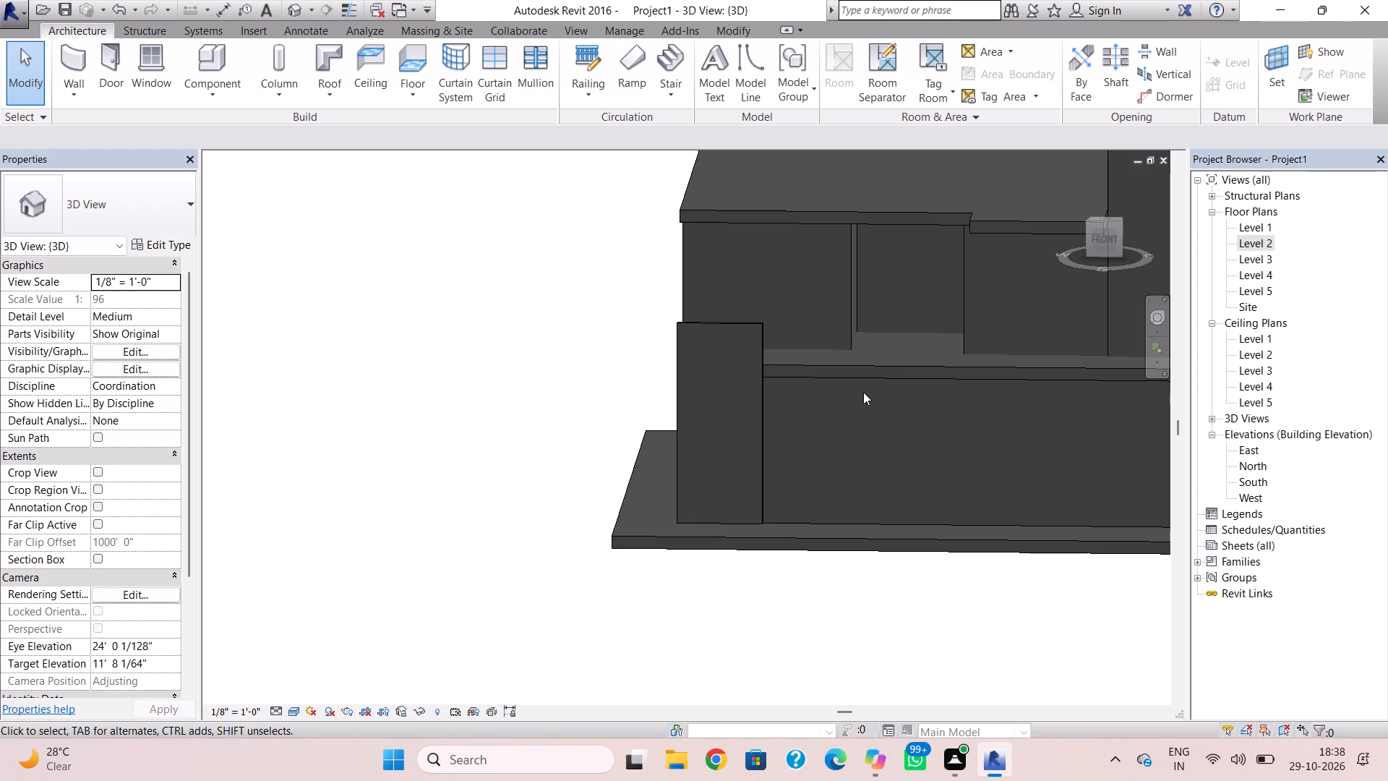
{"action": "left_click", "coordinate": [228, 85]}
{"action": "left_click", "coordinate": [245, 142]}
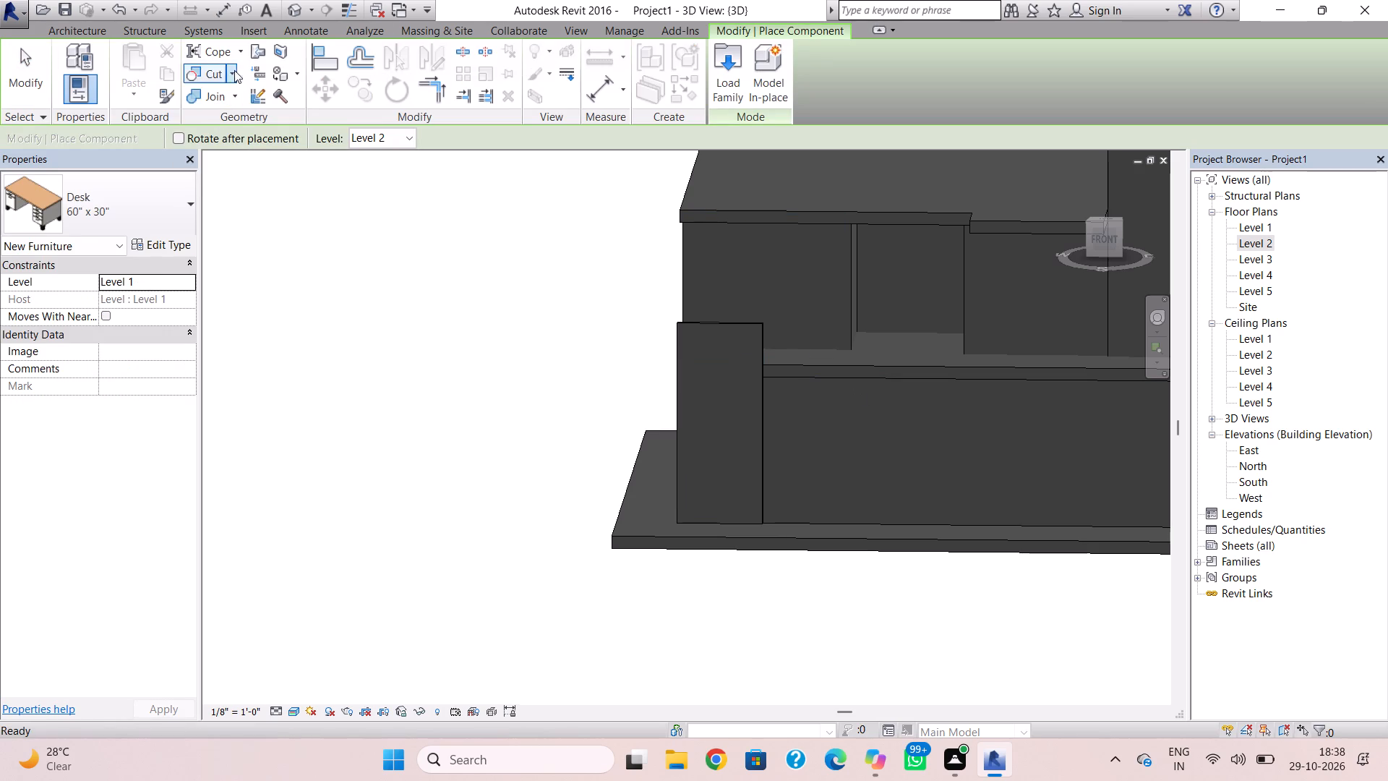
{"action": "left_click", "coordinate": [90, 25]}
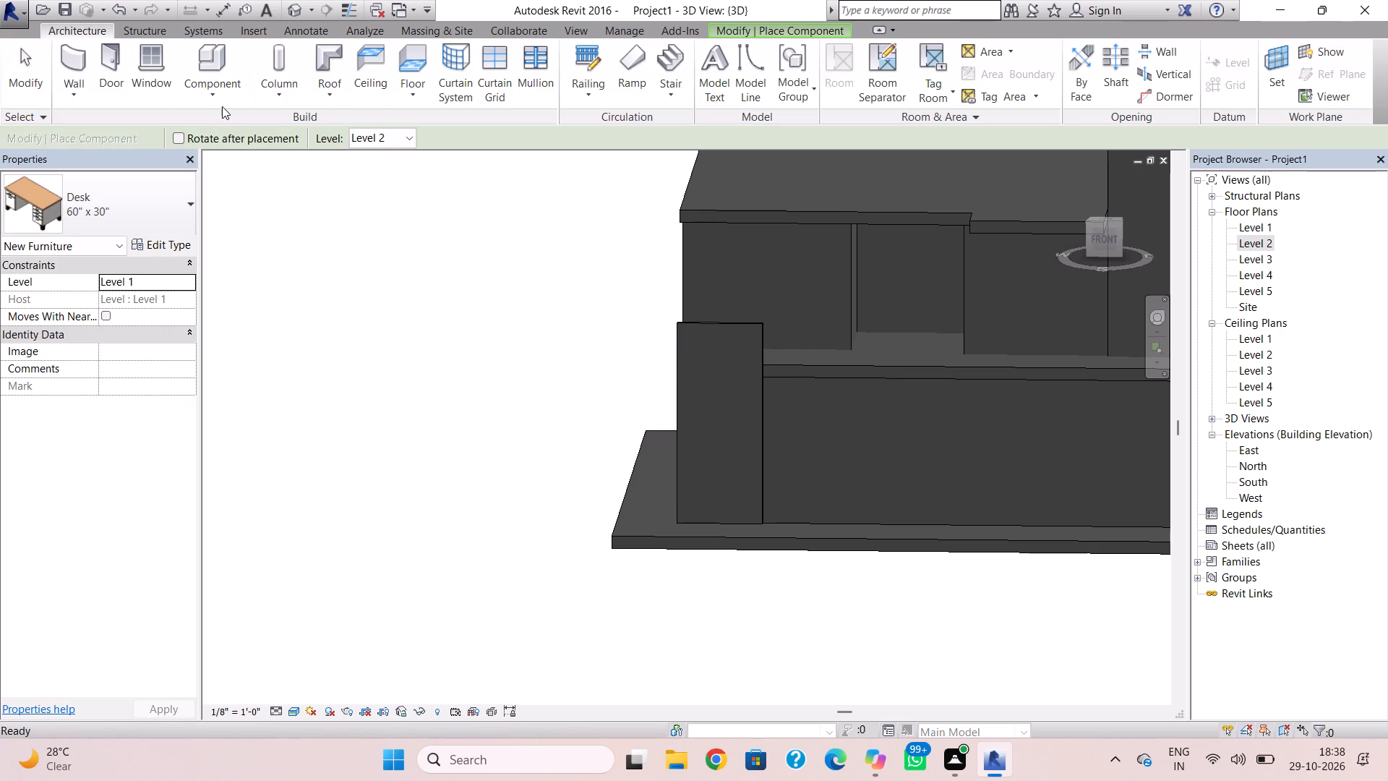
{"action": "left_click", "coordinate": [222, 106]}
{"action": "left_click", "coordinate": [222, 106]}
{"action": "left_click", "coordinate": [286, 162]}
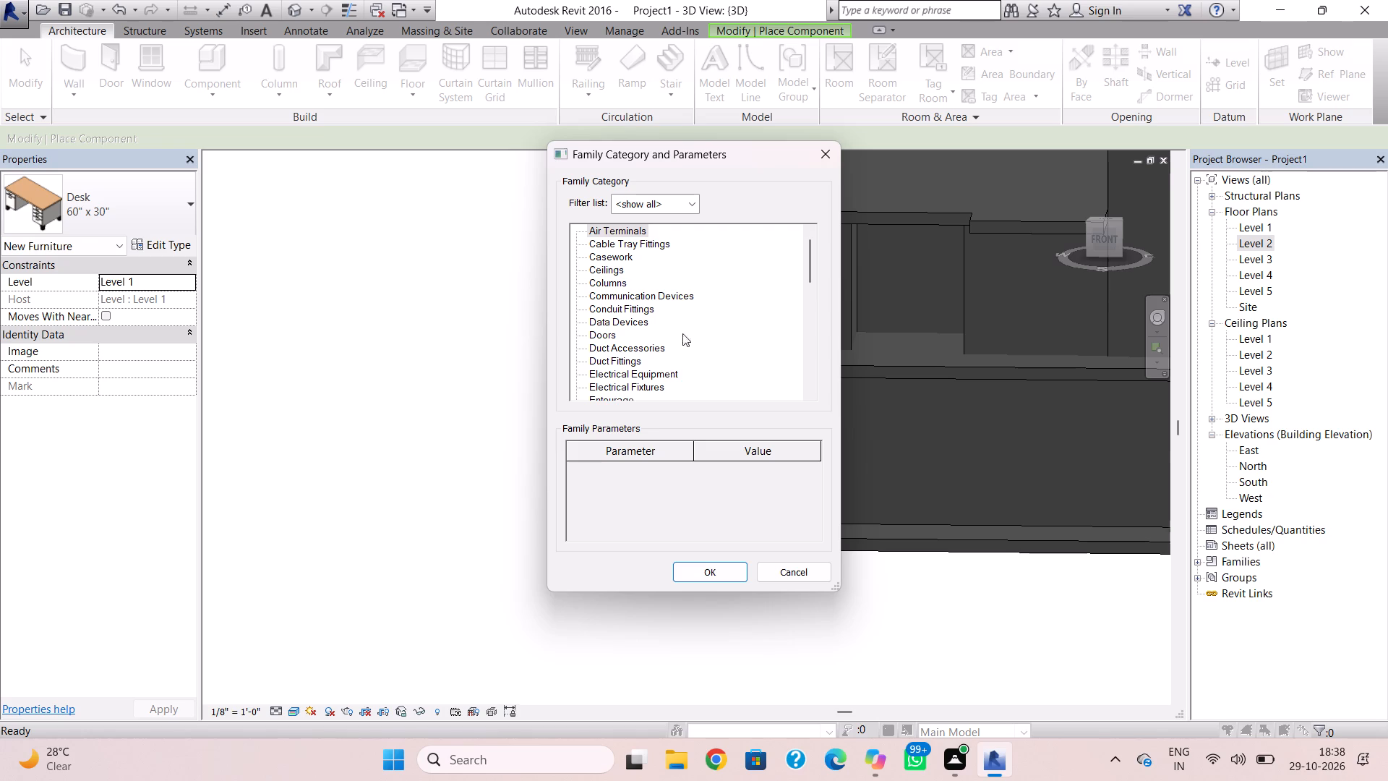
{"action": "left_click_drag", "start_coordinate": [810, 277], "coordinate": [840, 394]}
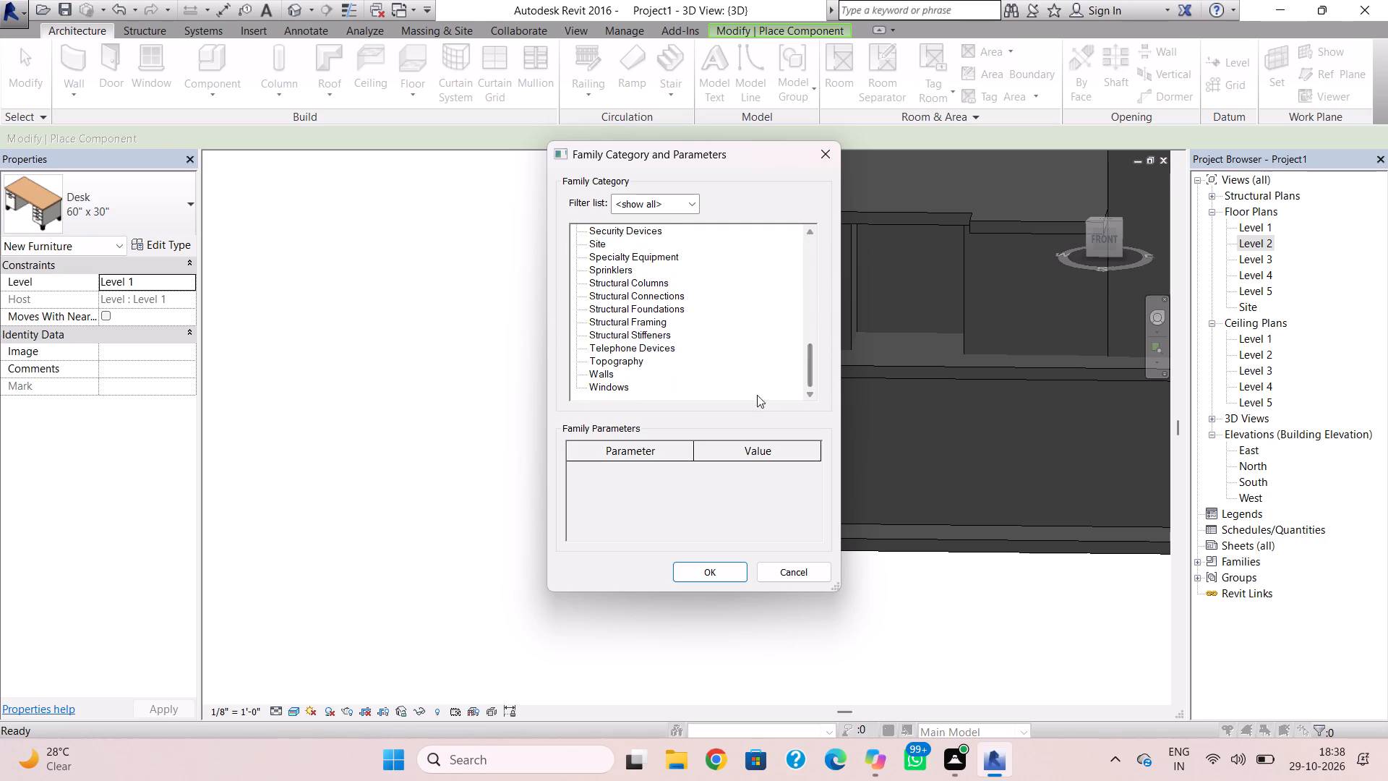
{"action": "left_click", "coordinate": [598, 368]}
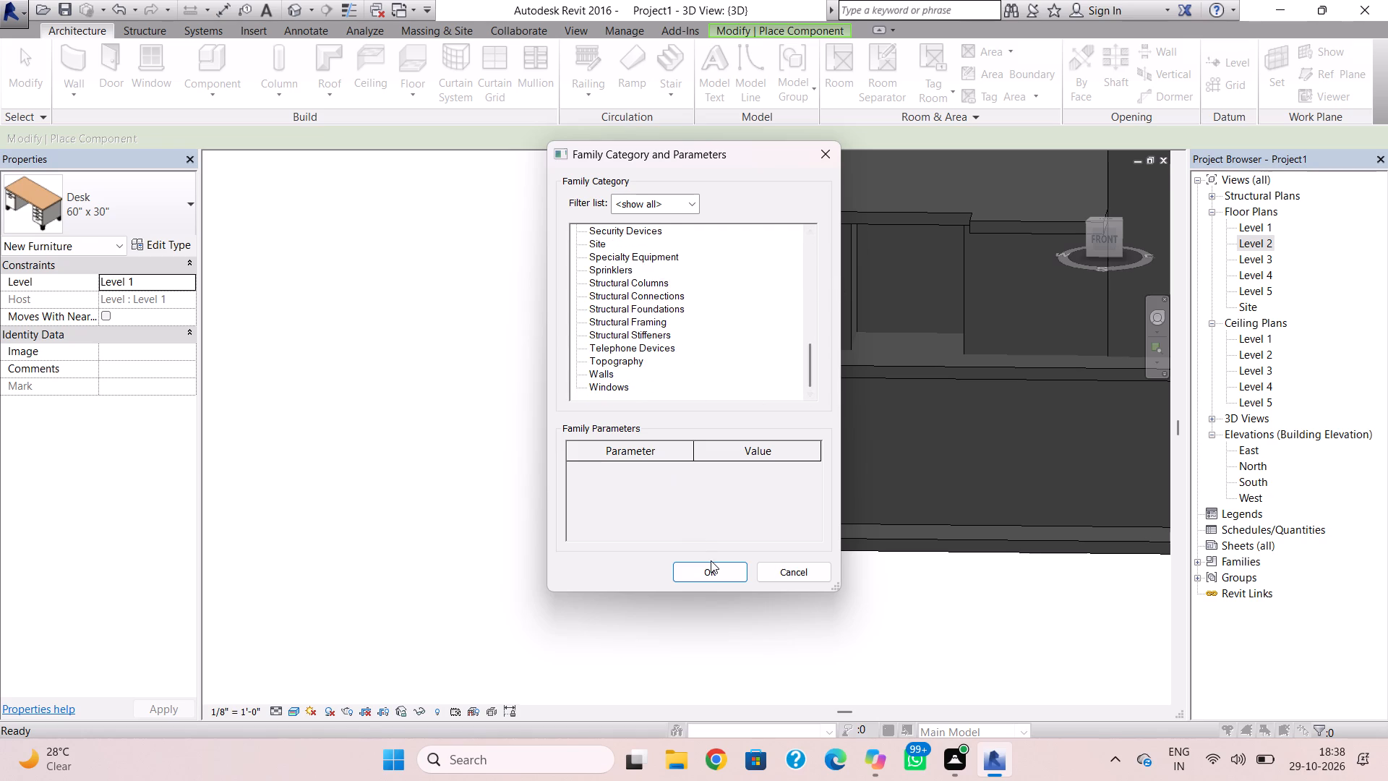
{"action": "left_click", "coordinate": [714, 568]}
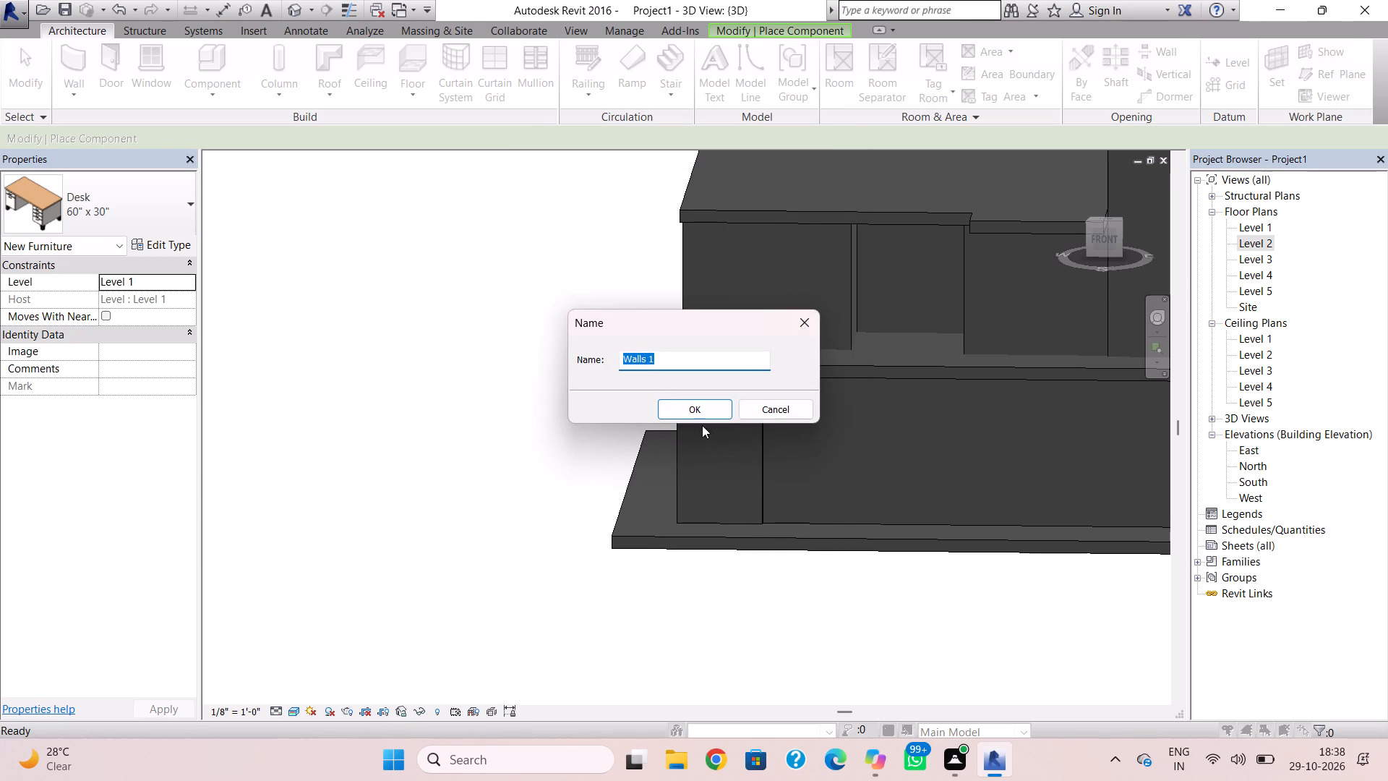
{"action": "left_click", "coordinate": [701, 419]}
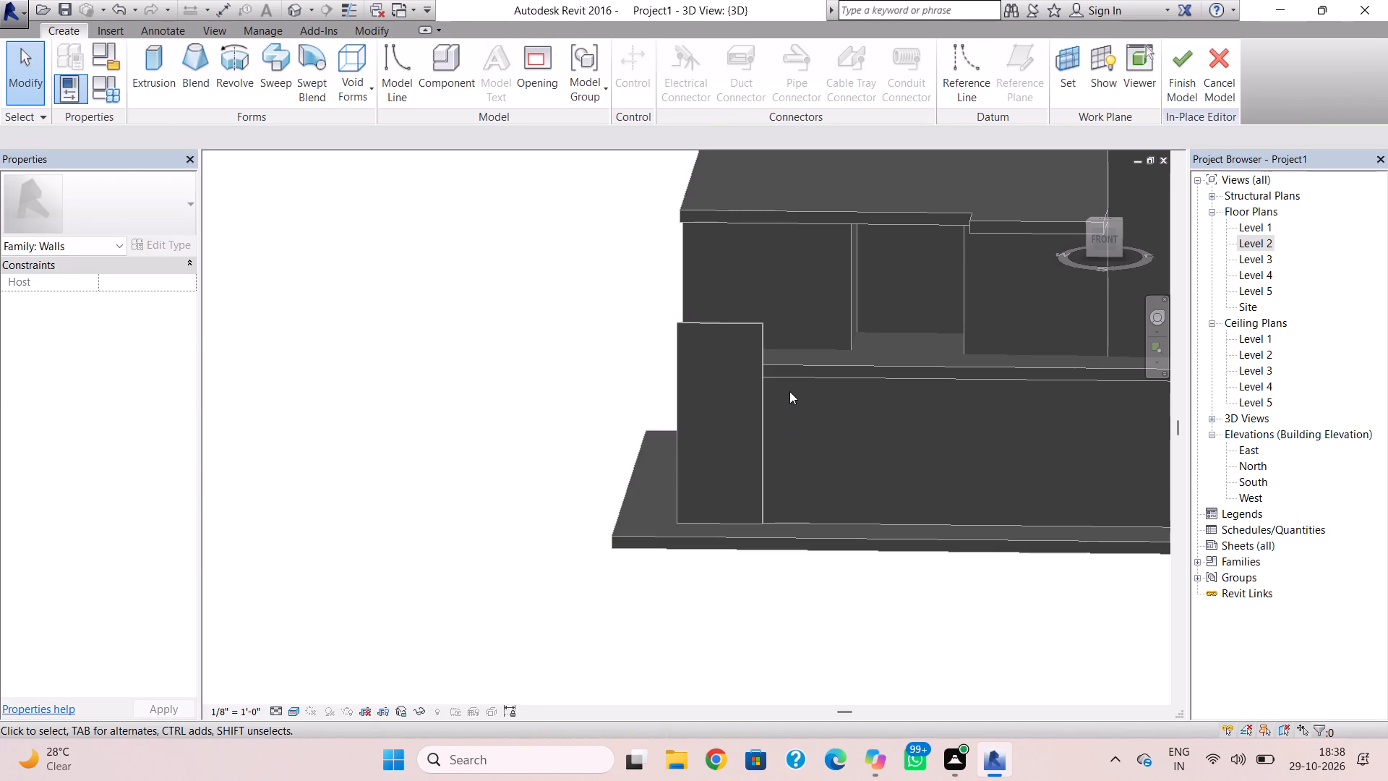
Set the work plane by picking the front face of the south-edge corner wall.
{"action": "middle_click_drag", "start_coordinate": [789, 387], "coordinate": [720, 391]}
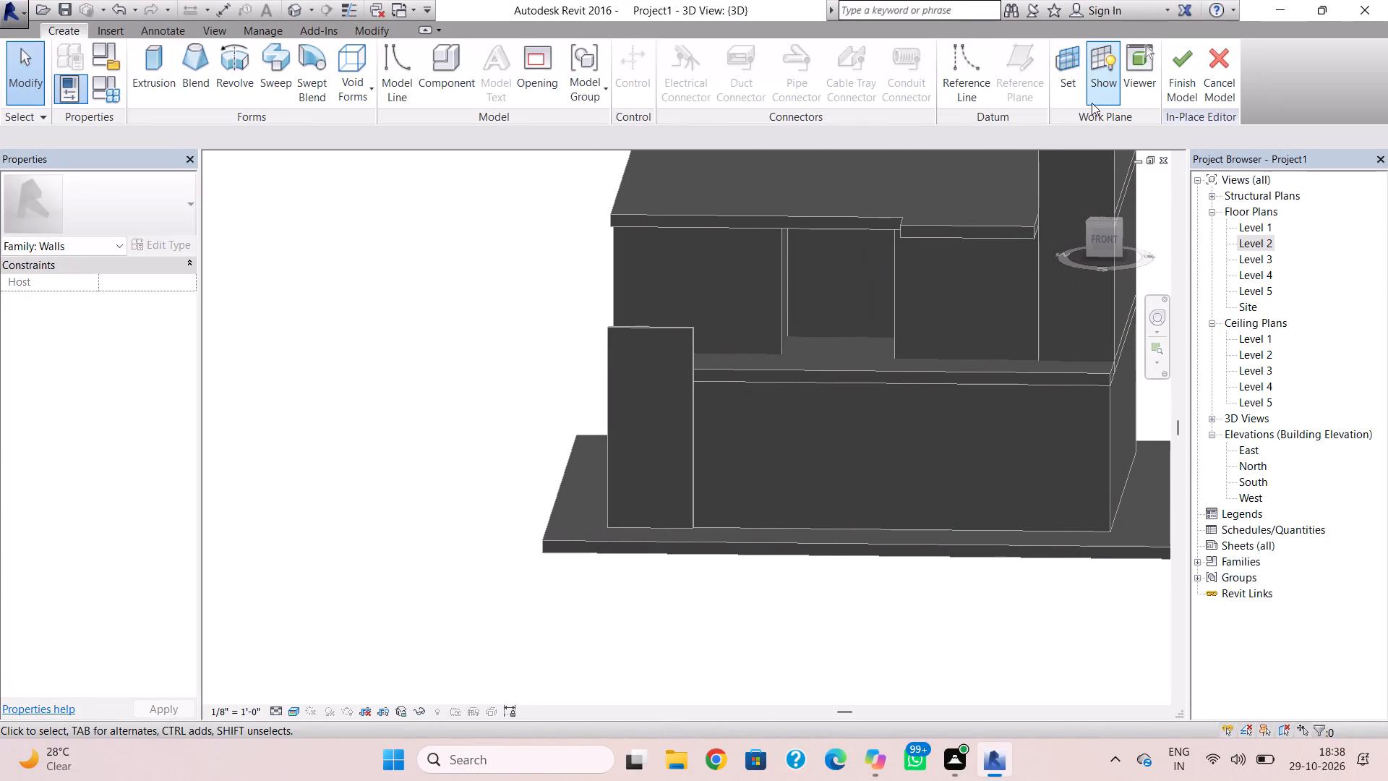
{"action": "left_click", "coordinate": [1077, 64]}
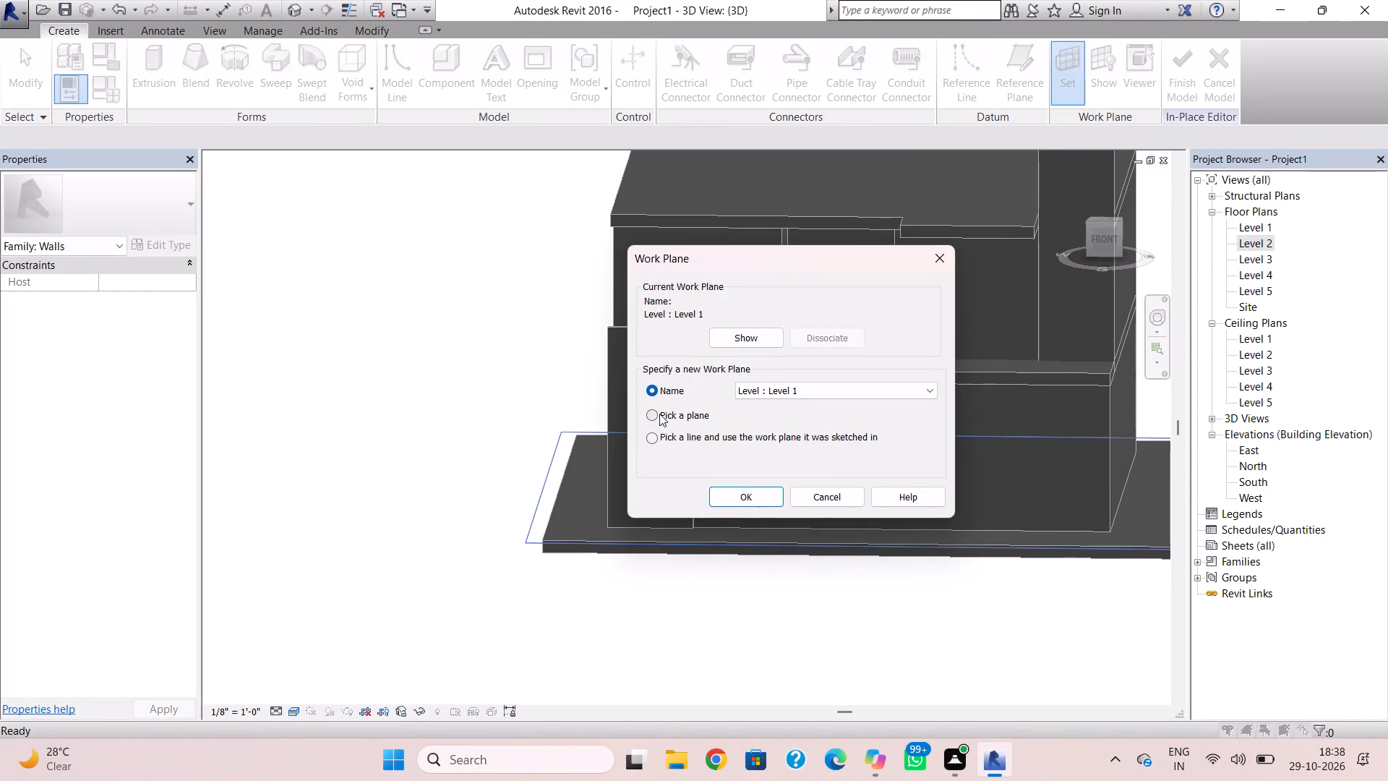
{"action": "left_click", "coordinate": [659, 414]}
{"action": "left_click", "coordinate": [737, 504]}
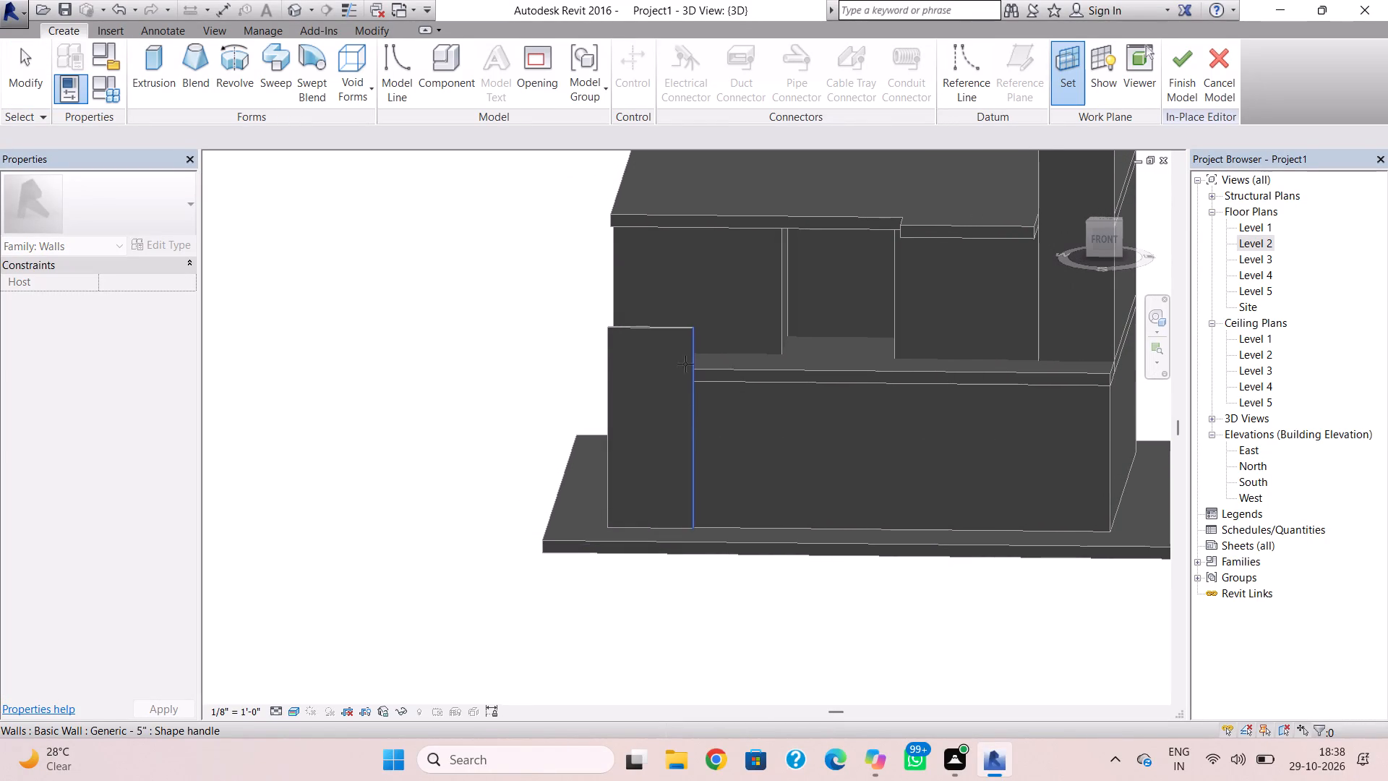
{"action": "right_click_drag", "start_coordinate": [684, 340], "coordinate": [724, 380], "text": "shift"}
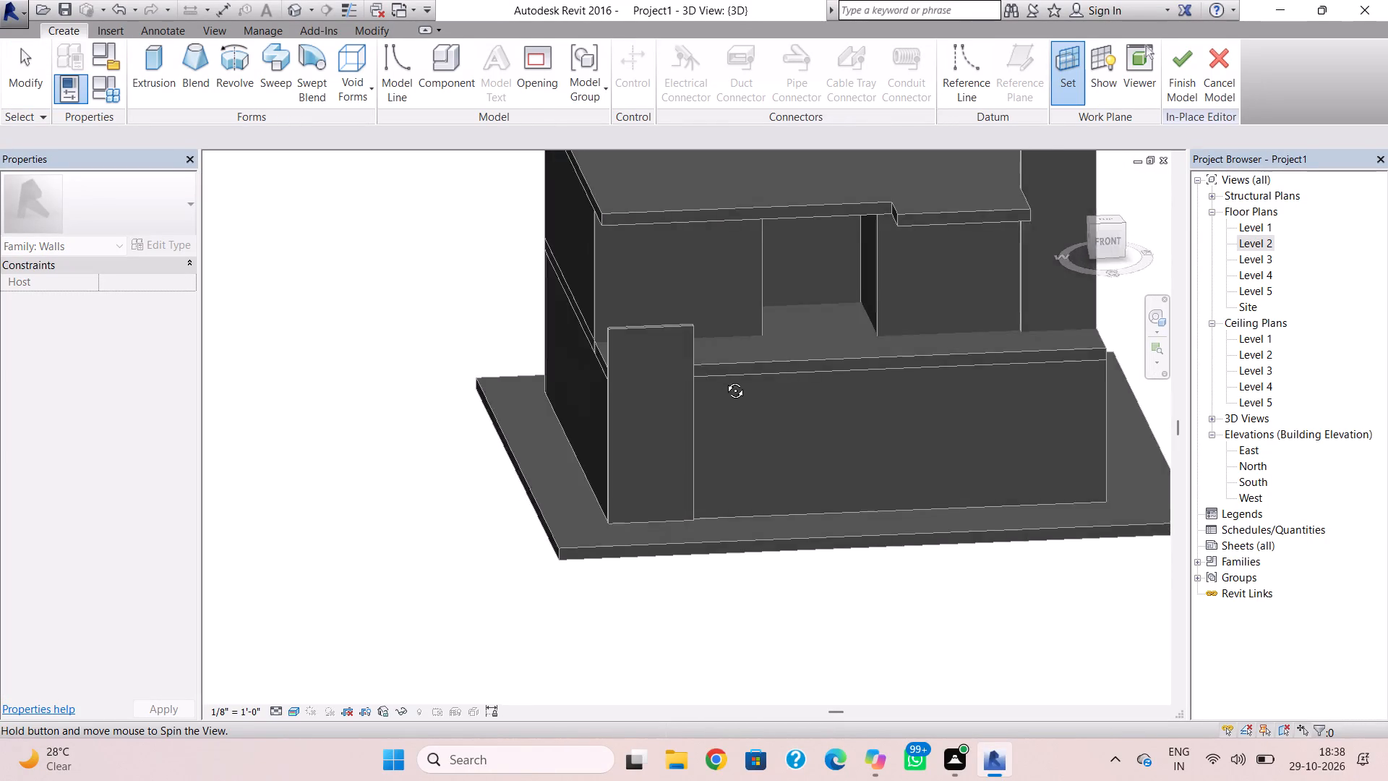
{"action": "right_click_drag", "start_coordinate": [724, 380], "coordinate": [751, 396], "text": "shift"}
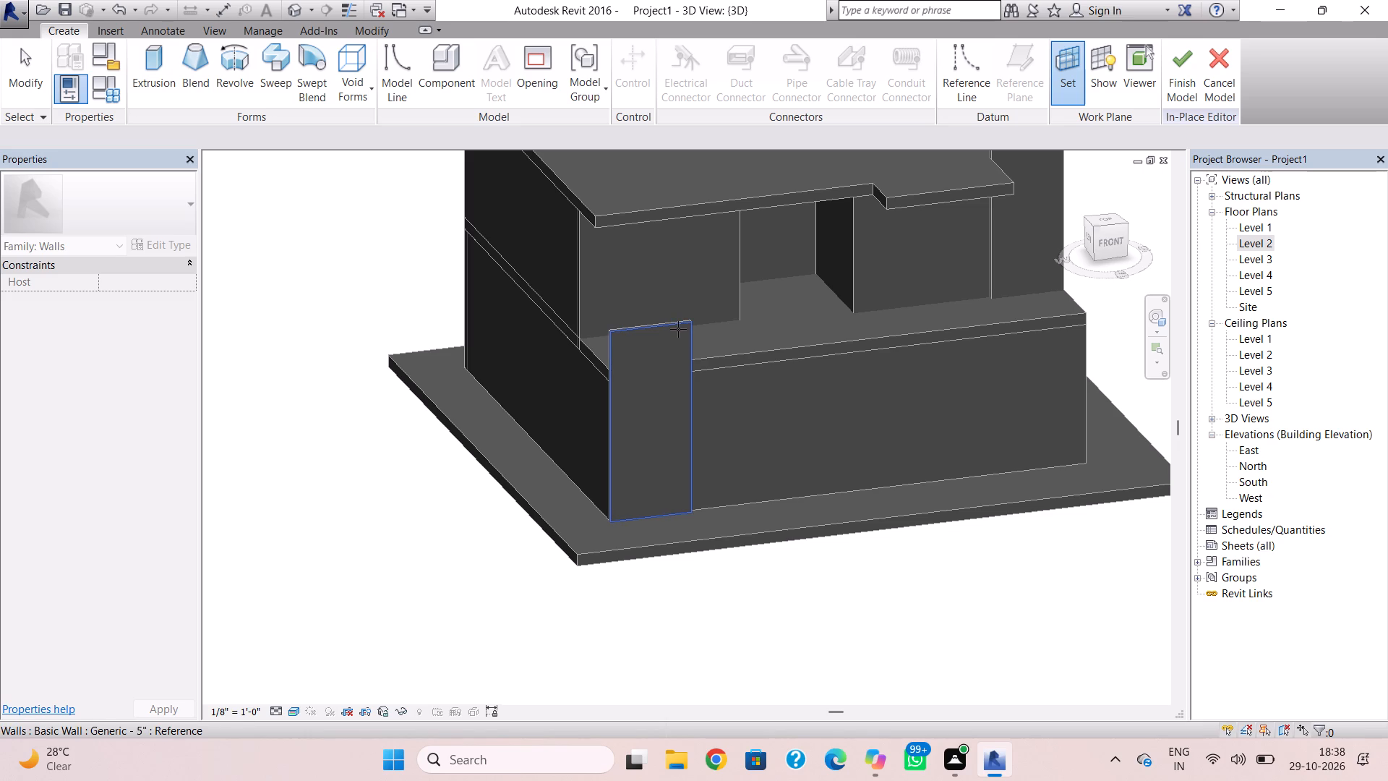
{"action": "left_click", "coordinate": [678, 329]}
From the front view, start an Extrusion and sketch a rectangle about 3'-6" wide and 5' high across the corner wall's upper east edge.
{"action": "right_click_drag", "start_coordinate": [814, 415], "coordinate": [768, 357], "text": "shift"}
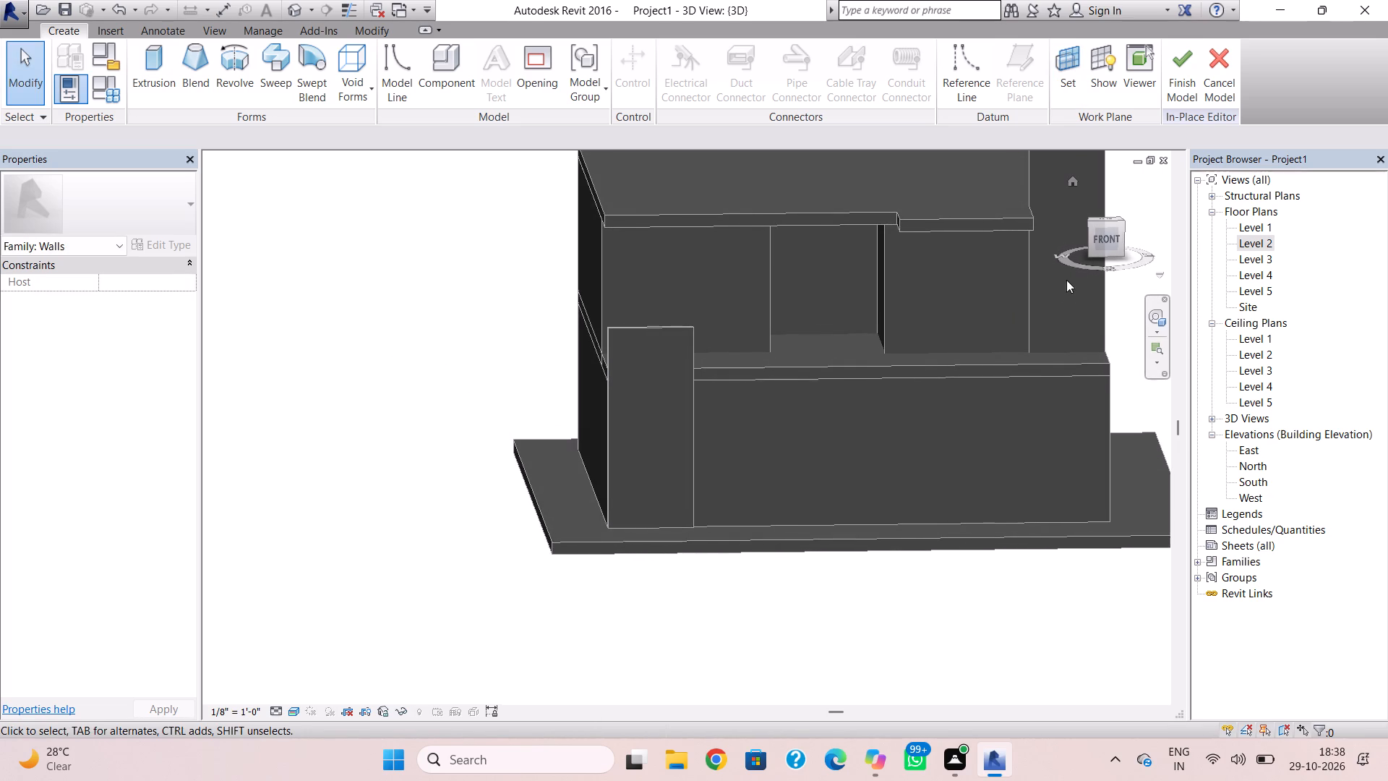
{"action": "left_click", "coordinate": [1102, 236]}
{"action": "right_click_drag", "start_coordinate": [793, 461], "coordinate": [779, 406], "text": "shift"}
{"action": "middle_click_drag", "start_coordinate": [777, 409], "coordinate": [745, 470]}
{"action": "left_click", "coordinate": [169, 66]}
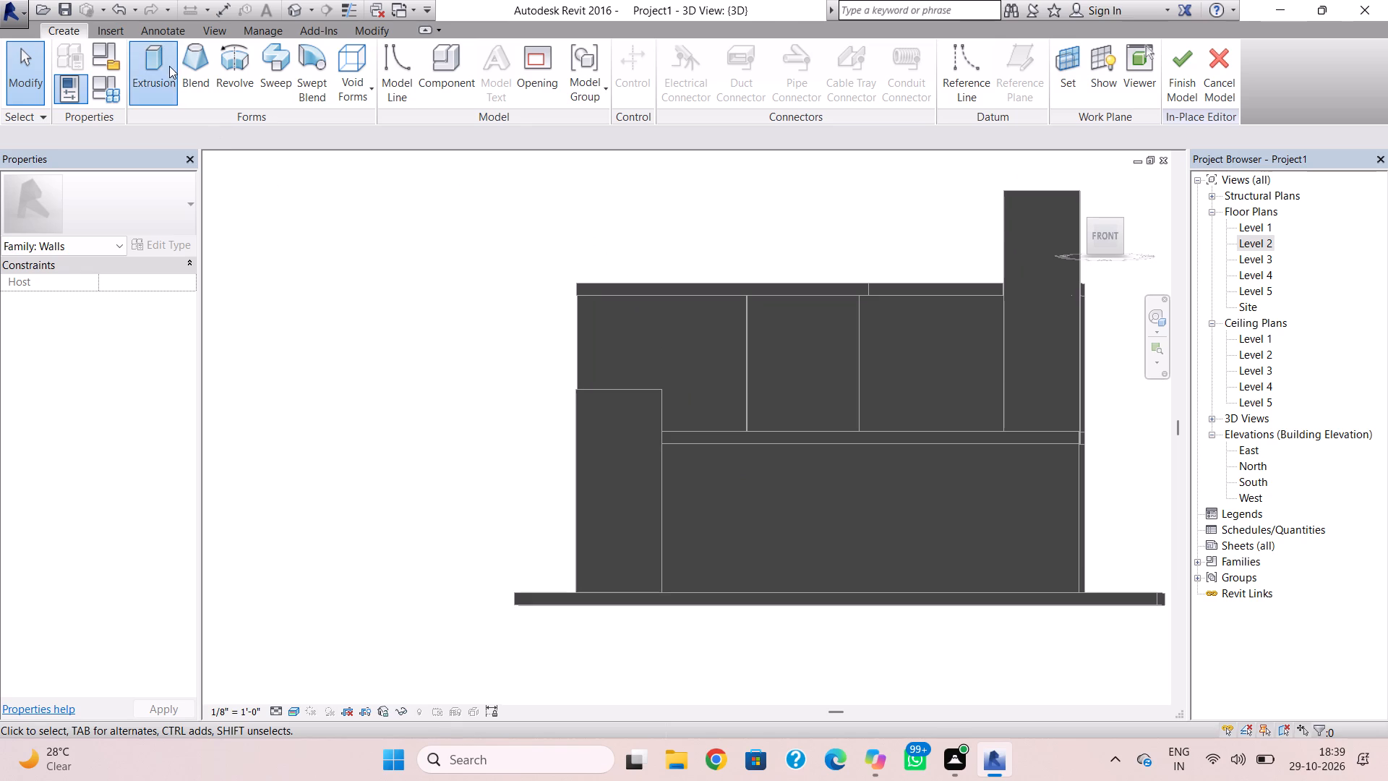
{"action": "left_click", "coordinate": [653, 46]}
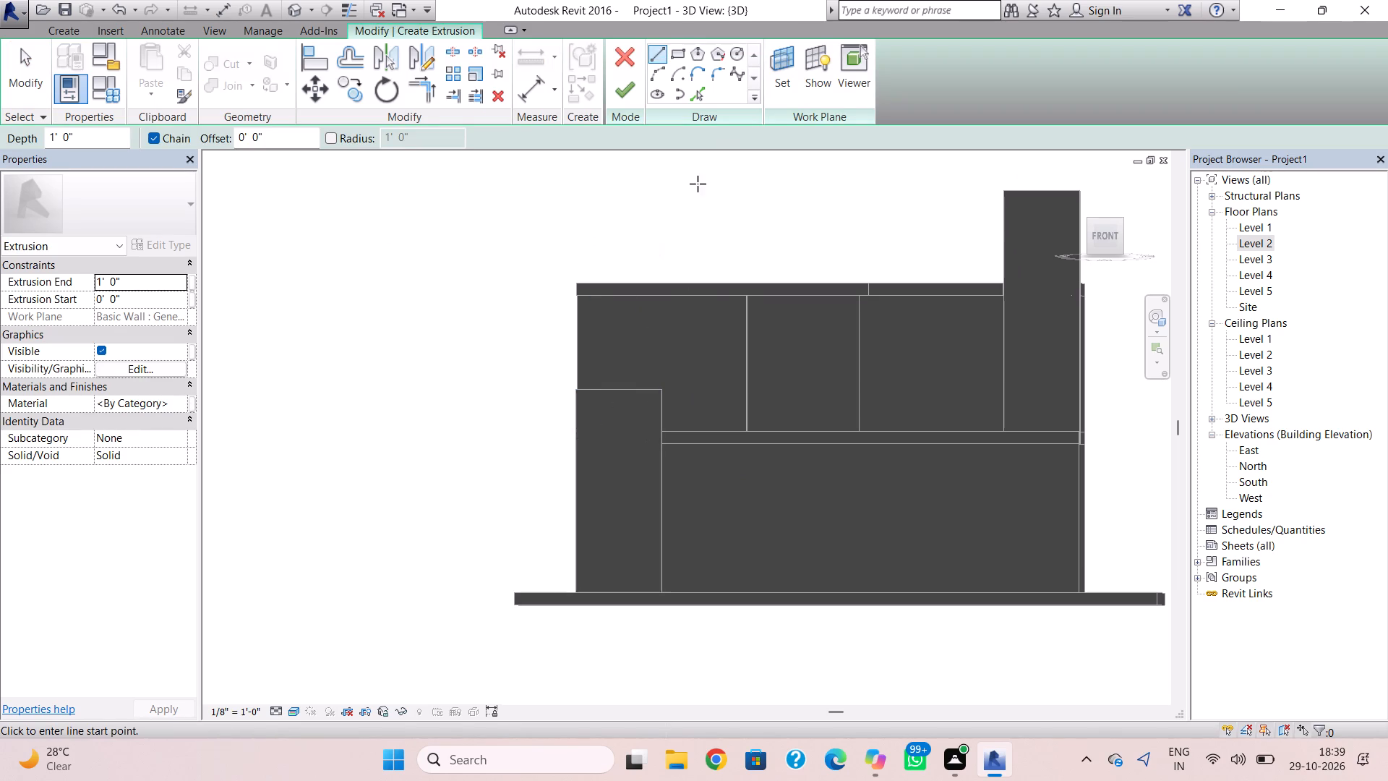
{"action": "left_click", "coordinate": [675, 53]}
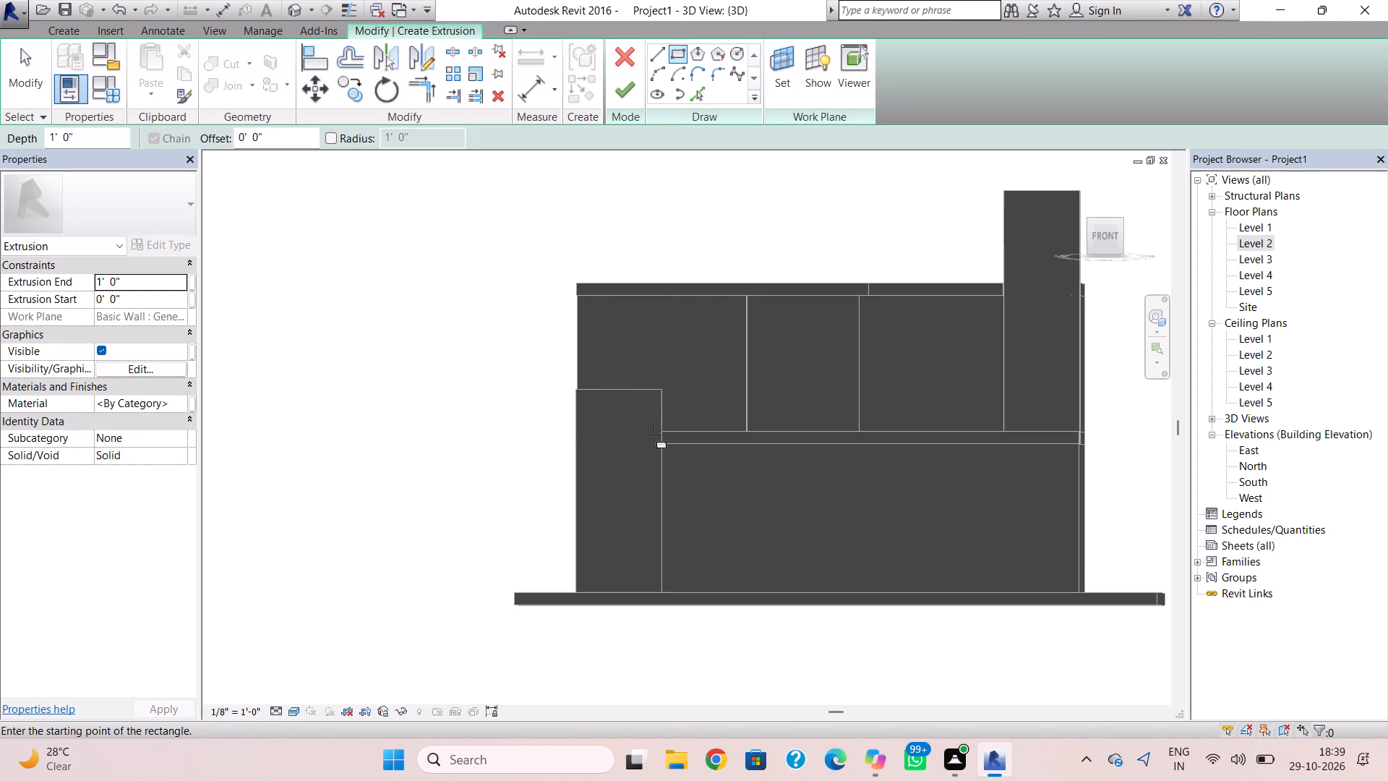
{"action": "left_click", "coordinate": [624, 399]}
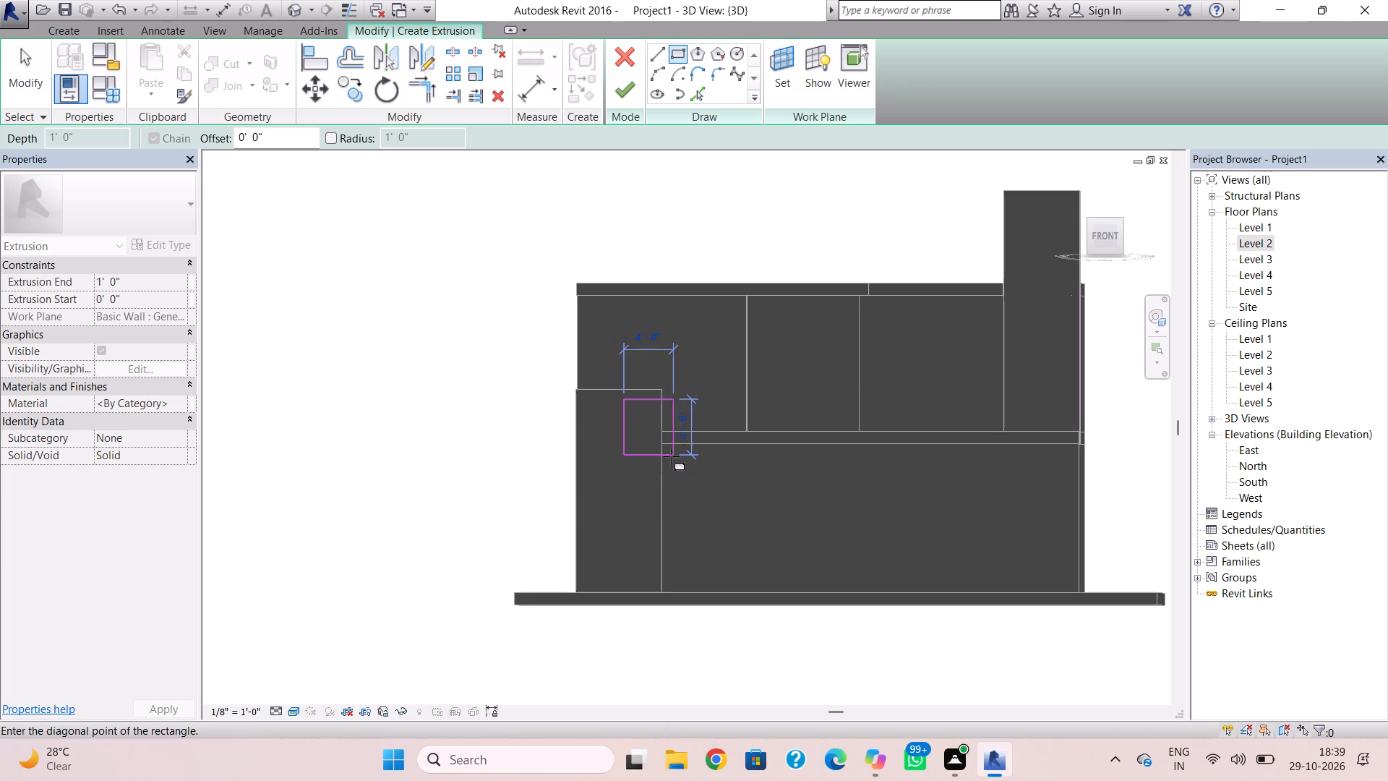
{"action": "scroll", "coordinate": [672, 456], "scroll_direction": "up", "scroll_amount": 3}
{"action": "left_click", "coordinate": [669, 460]}
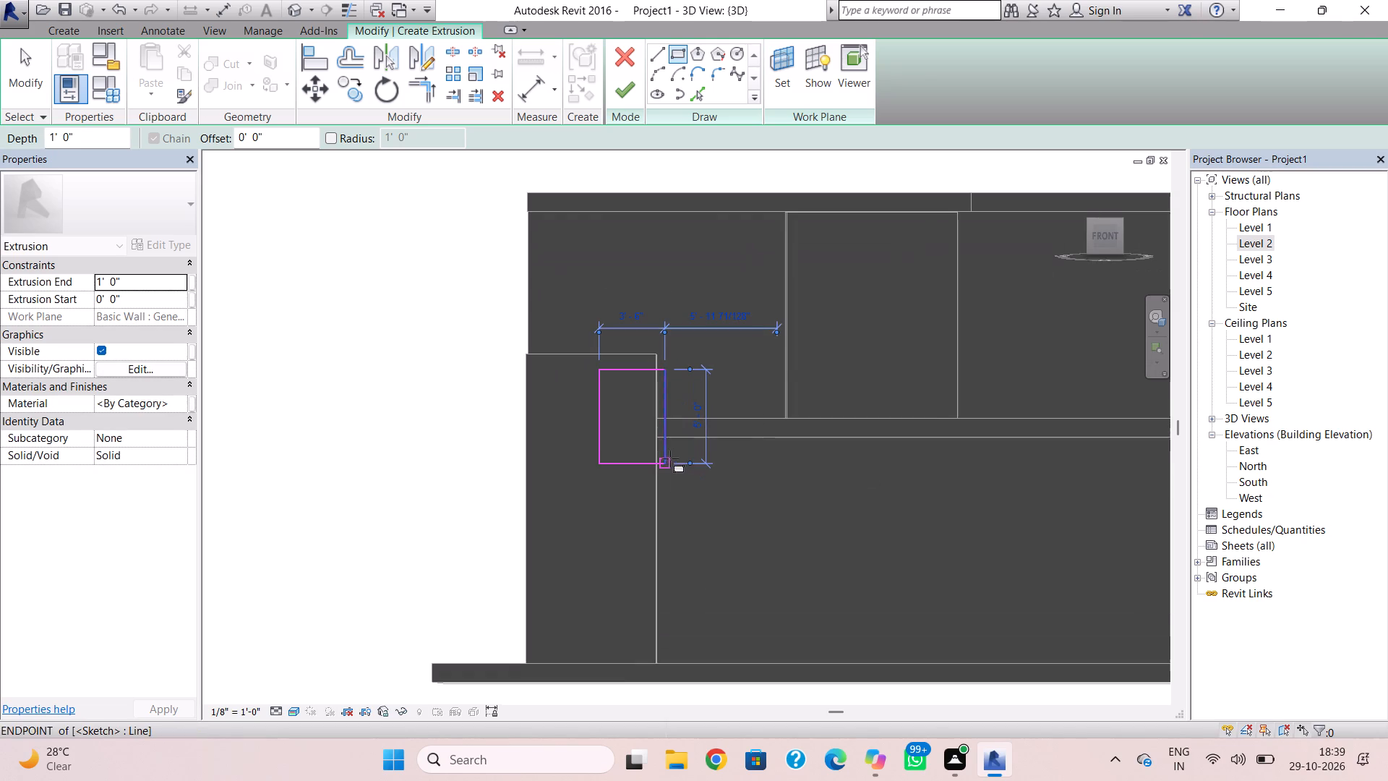
{"action": "key", "text": "Escape"}
{"action": "key", "text": "Escape"}
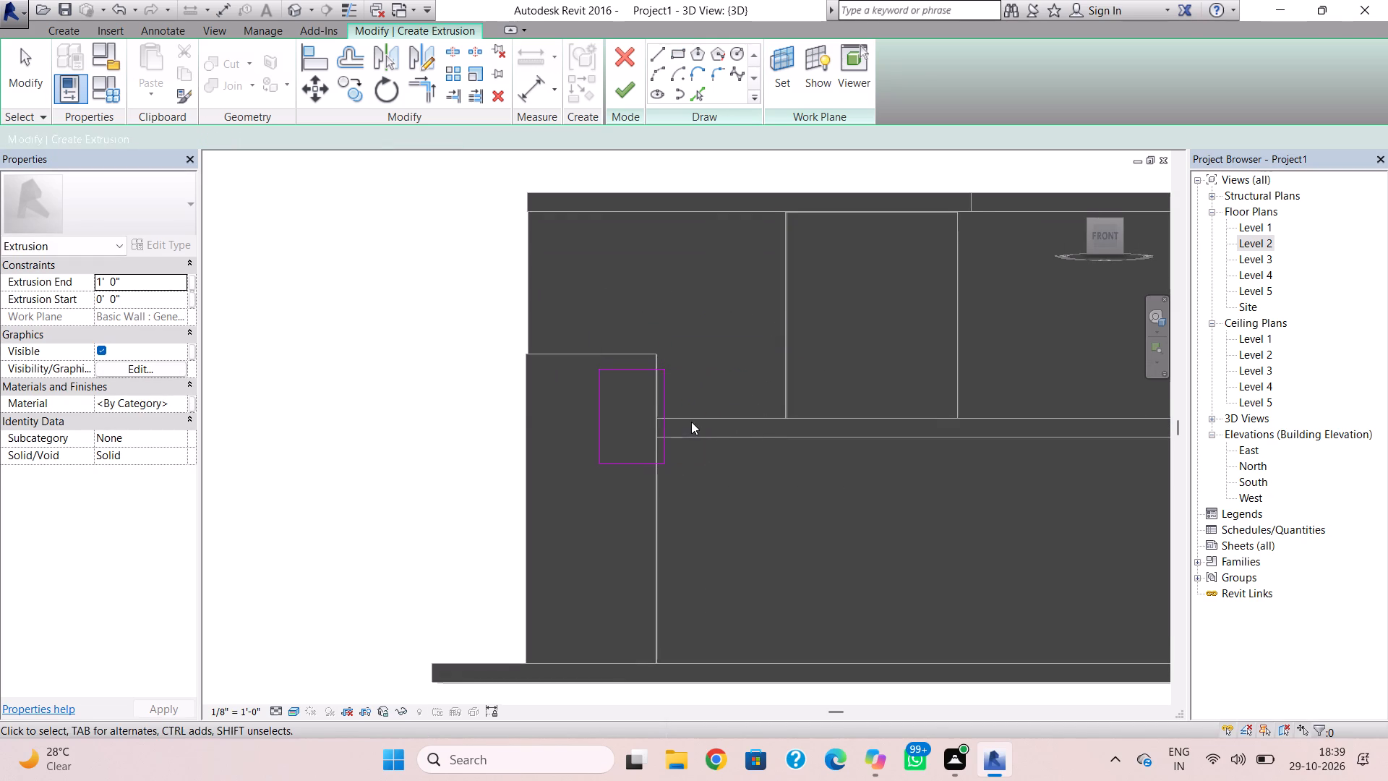
Shift the rectangle's vertical sides westward, bringing the east side to the corner wall's edge and making the width about 3'-4".
{"action": "left_click", "coordinate": [667, 420]}
{"action": "left_click", "coordinate": [601, 449]}
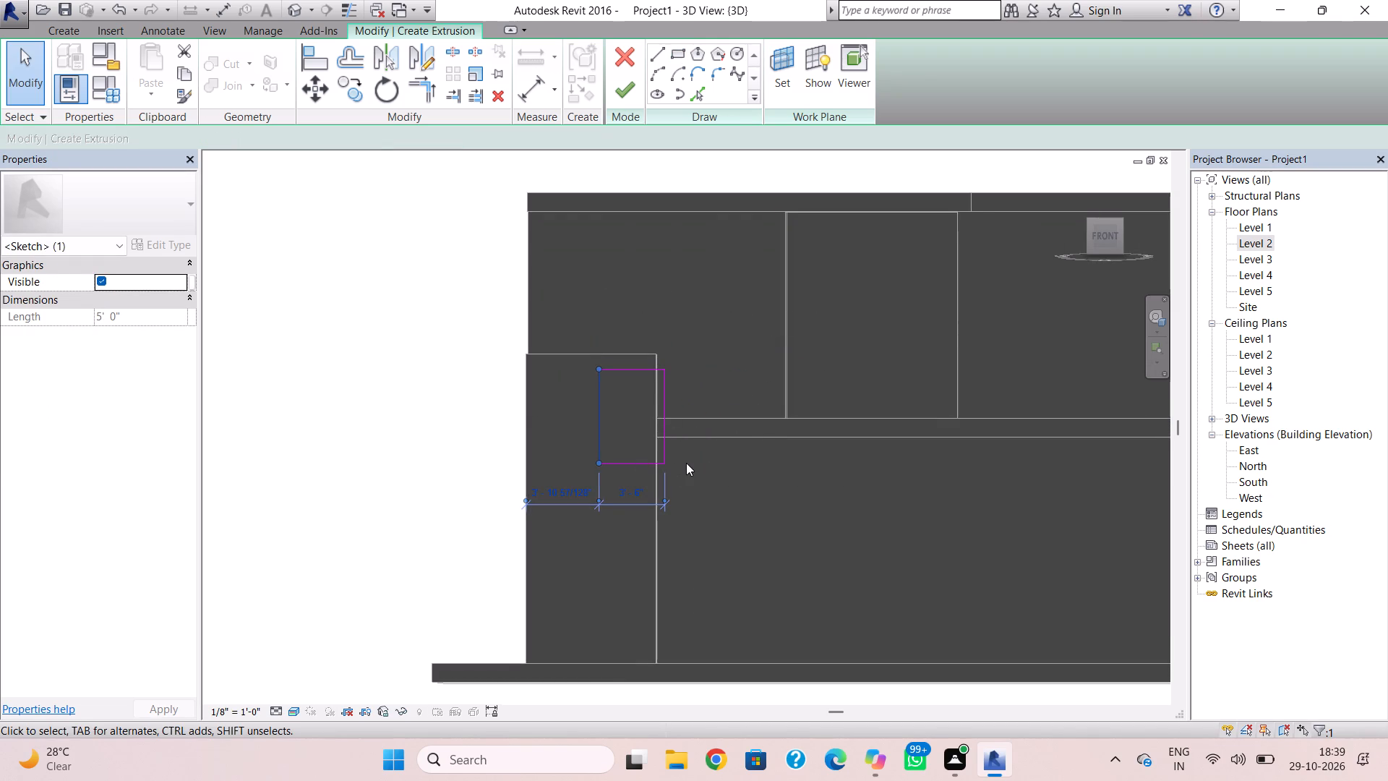
{"action": "key", "text": "Left"}
{"action": "left_click", "coordinate": [667, 451]}
{"action": "key", "text": "Left"}
{"action": "key", "text": "Left"}
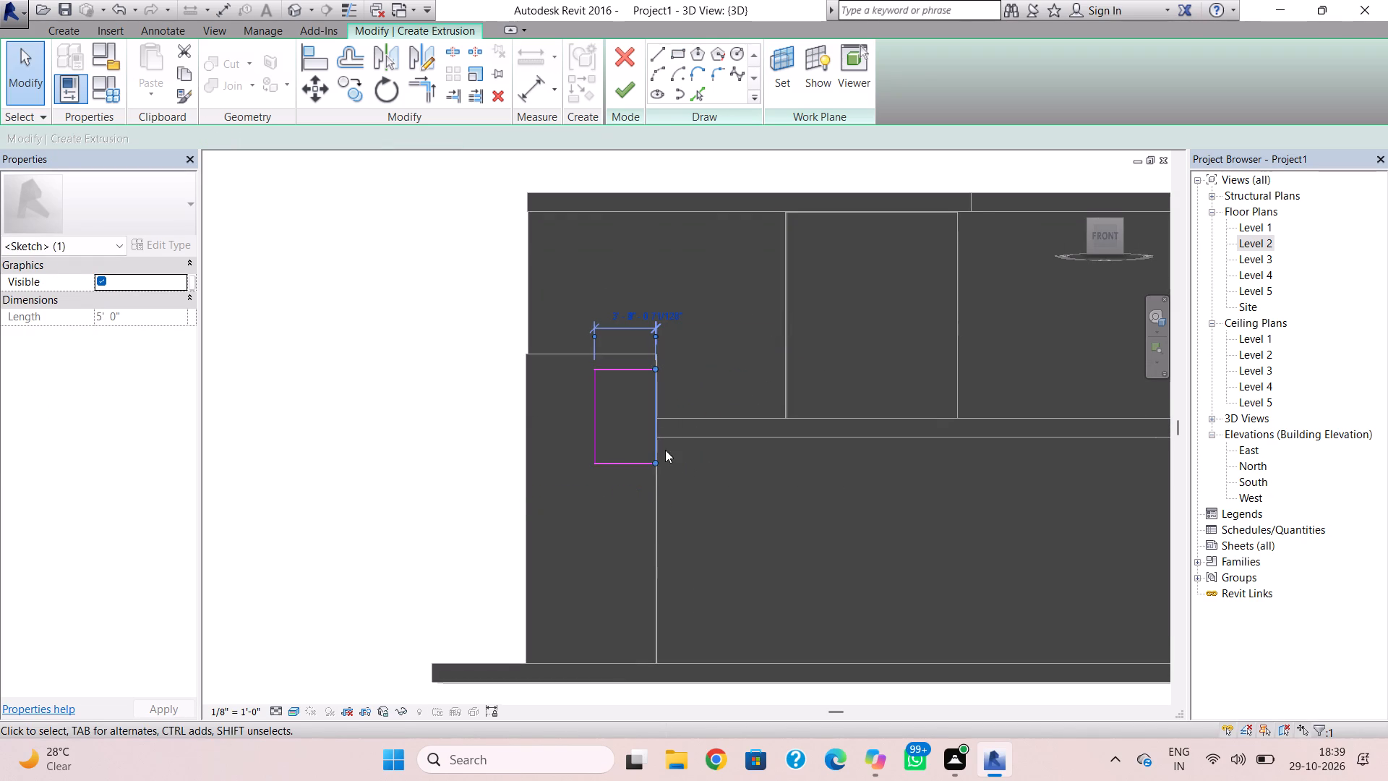
{"action": "scroll", "coordinate": [666, 432], "scroll_direction": "up", "scroll_amount": 8}
{"action": "left_click", "coordinate": [662, 429]}
{"action": "key", "text": "Right"}
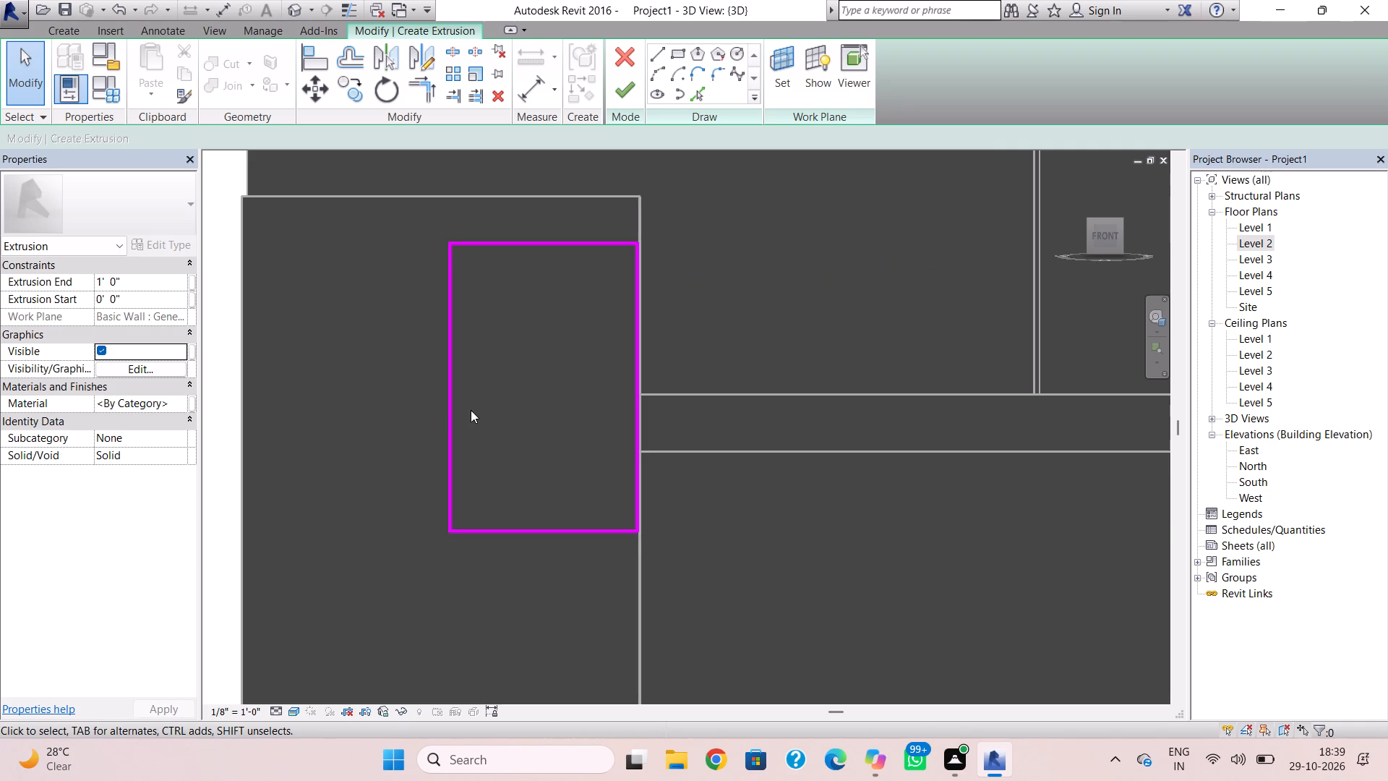
{"action": "left_click", "coordinate": [451, 424]}
{"action": "key", "text": "Left"}
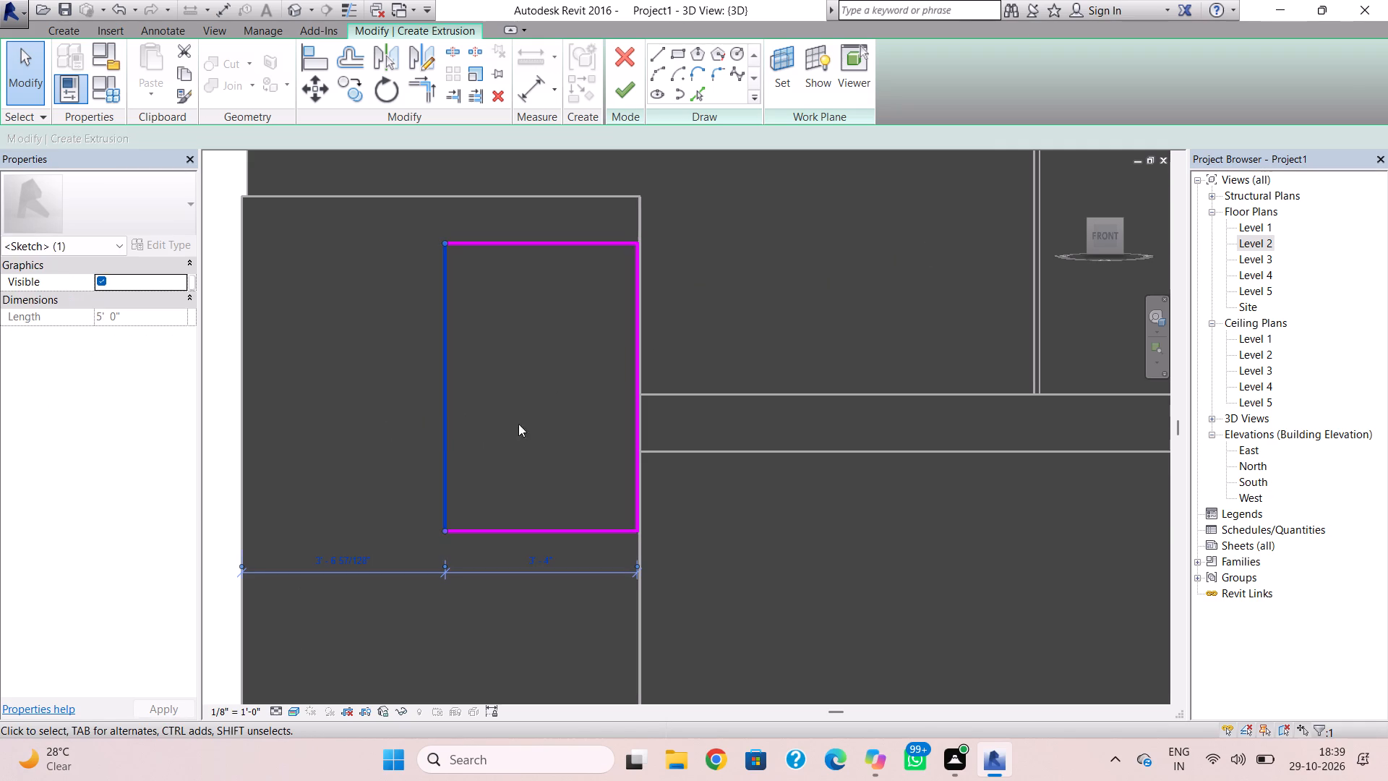
{"action": "left_click", "coordinate": [688, 325]}
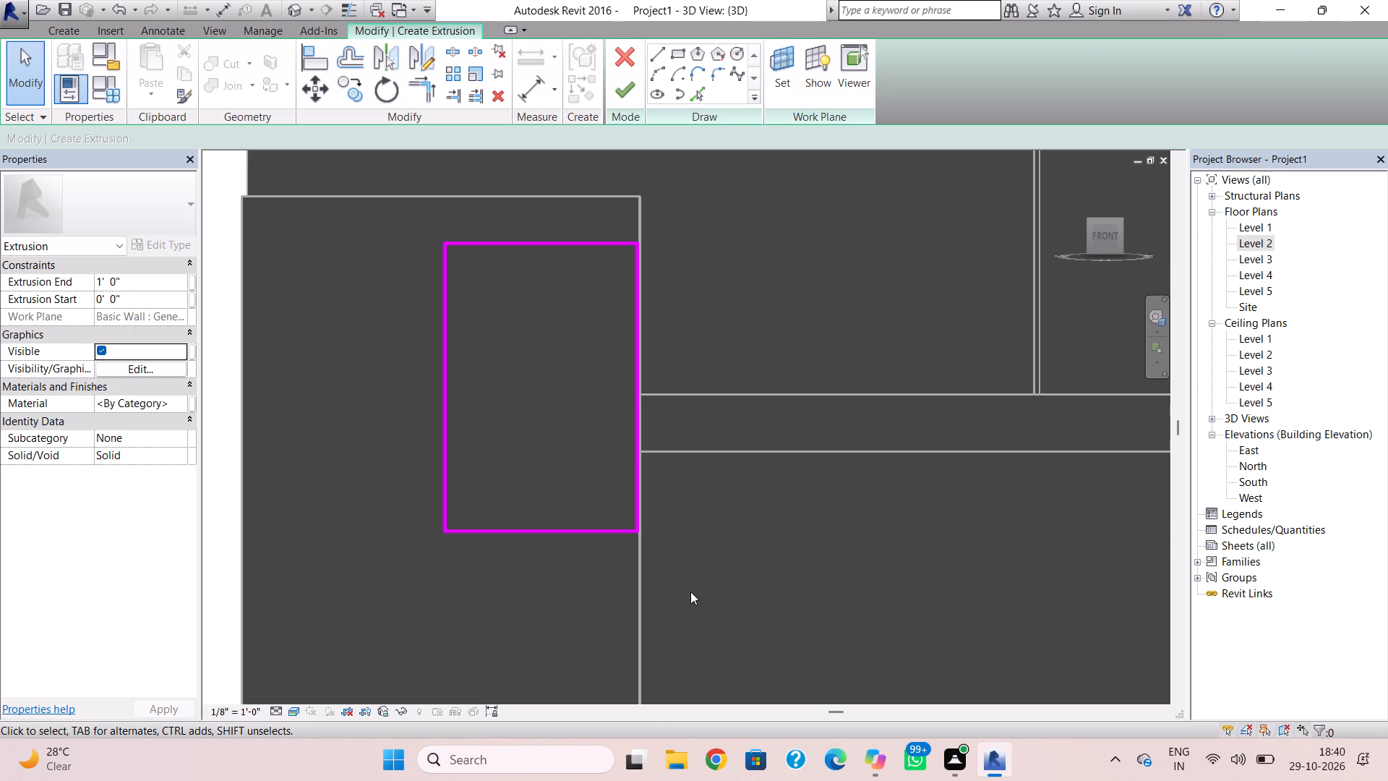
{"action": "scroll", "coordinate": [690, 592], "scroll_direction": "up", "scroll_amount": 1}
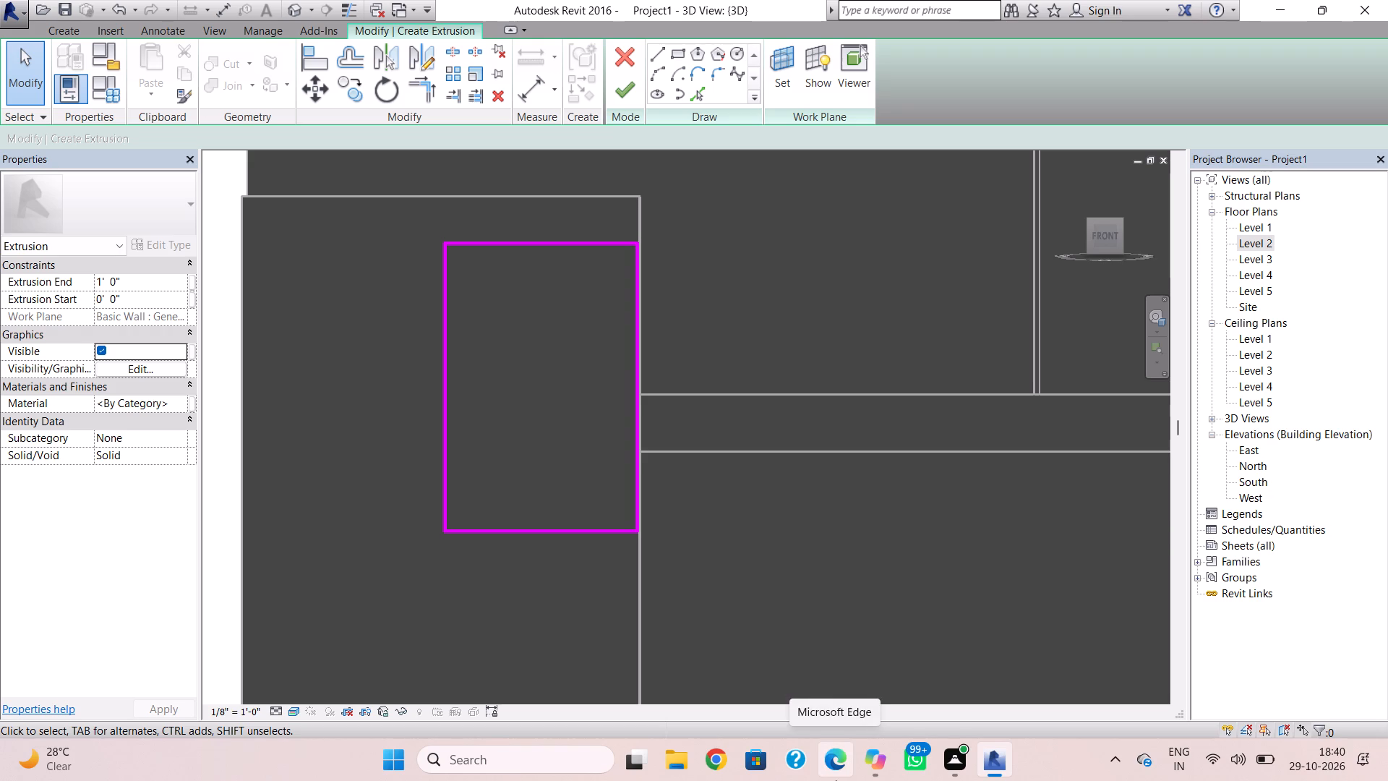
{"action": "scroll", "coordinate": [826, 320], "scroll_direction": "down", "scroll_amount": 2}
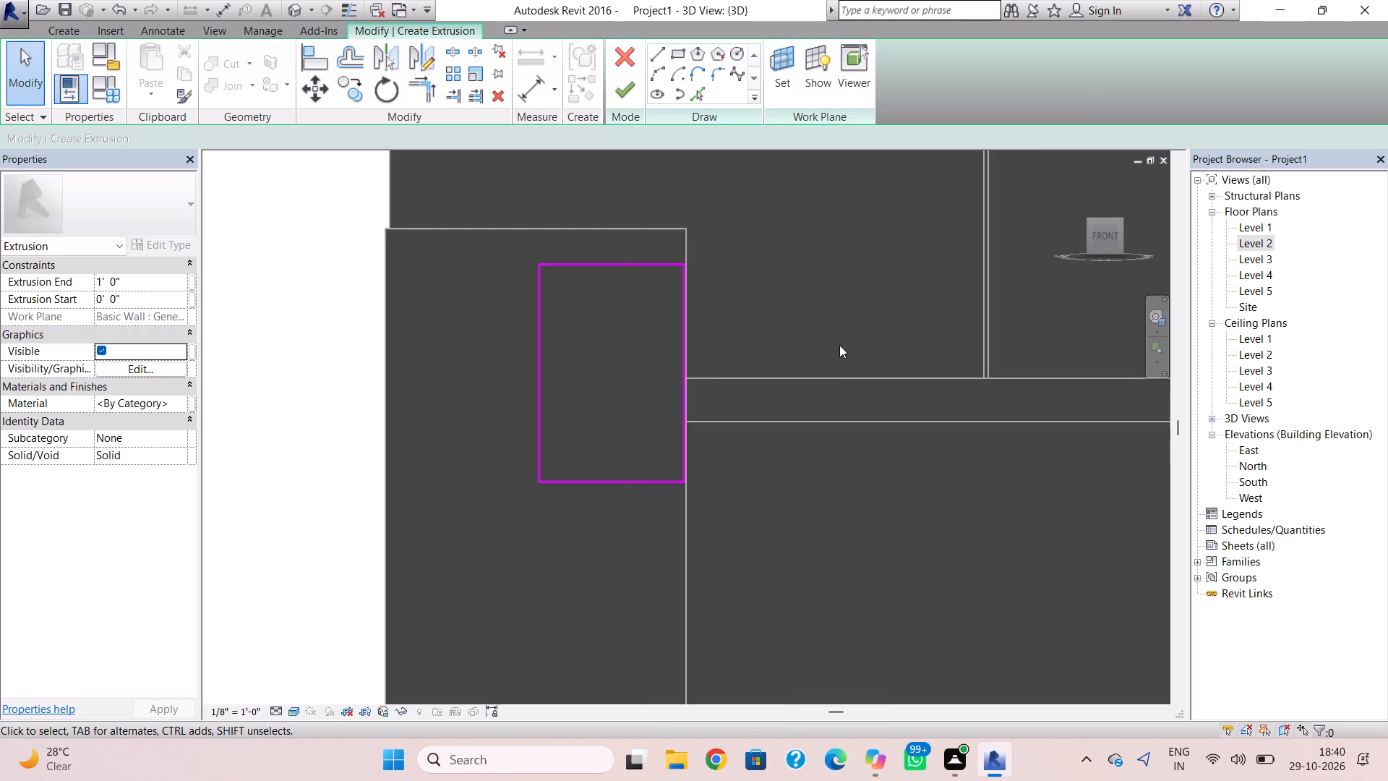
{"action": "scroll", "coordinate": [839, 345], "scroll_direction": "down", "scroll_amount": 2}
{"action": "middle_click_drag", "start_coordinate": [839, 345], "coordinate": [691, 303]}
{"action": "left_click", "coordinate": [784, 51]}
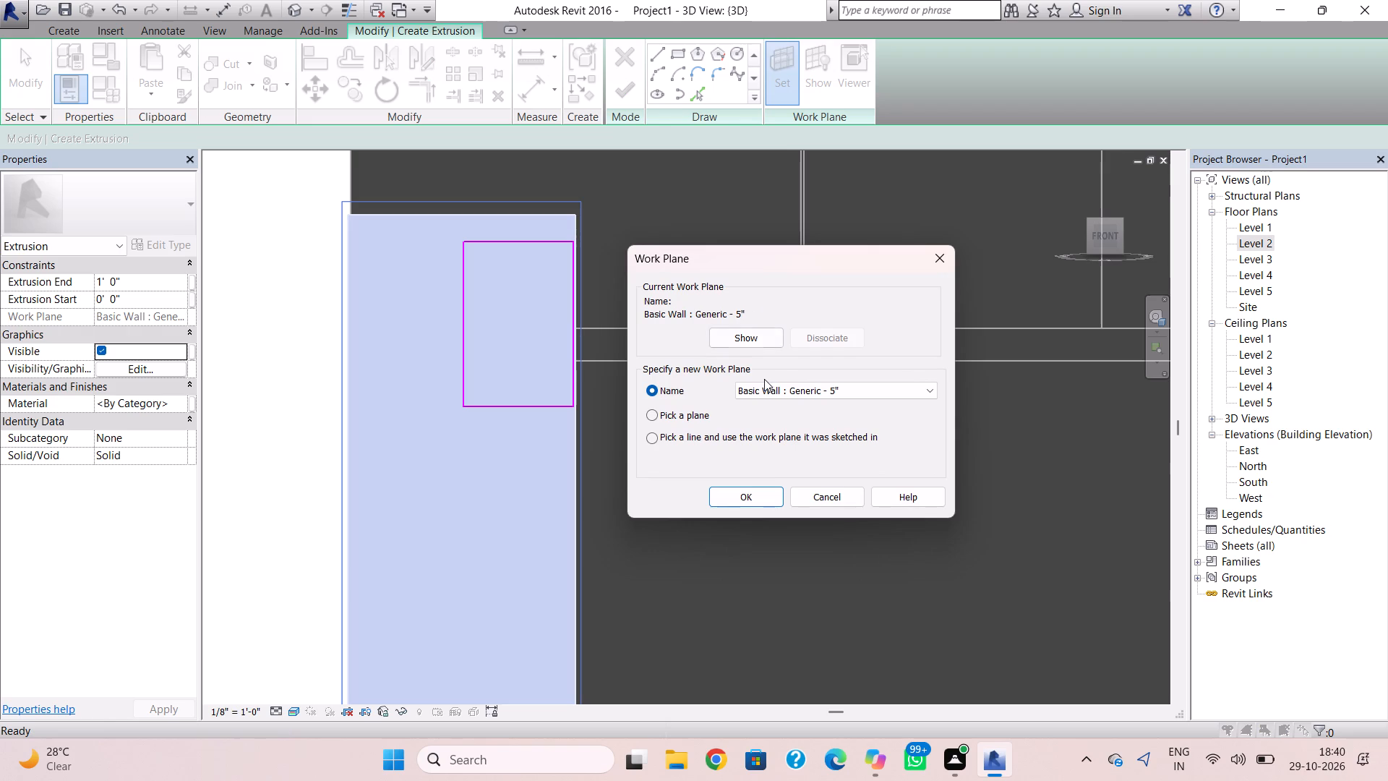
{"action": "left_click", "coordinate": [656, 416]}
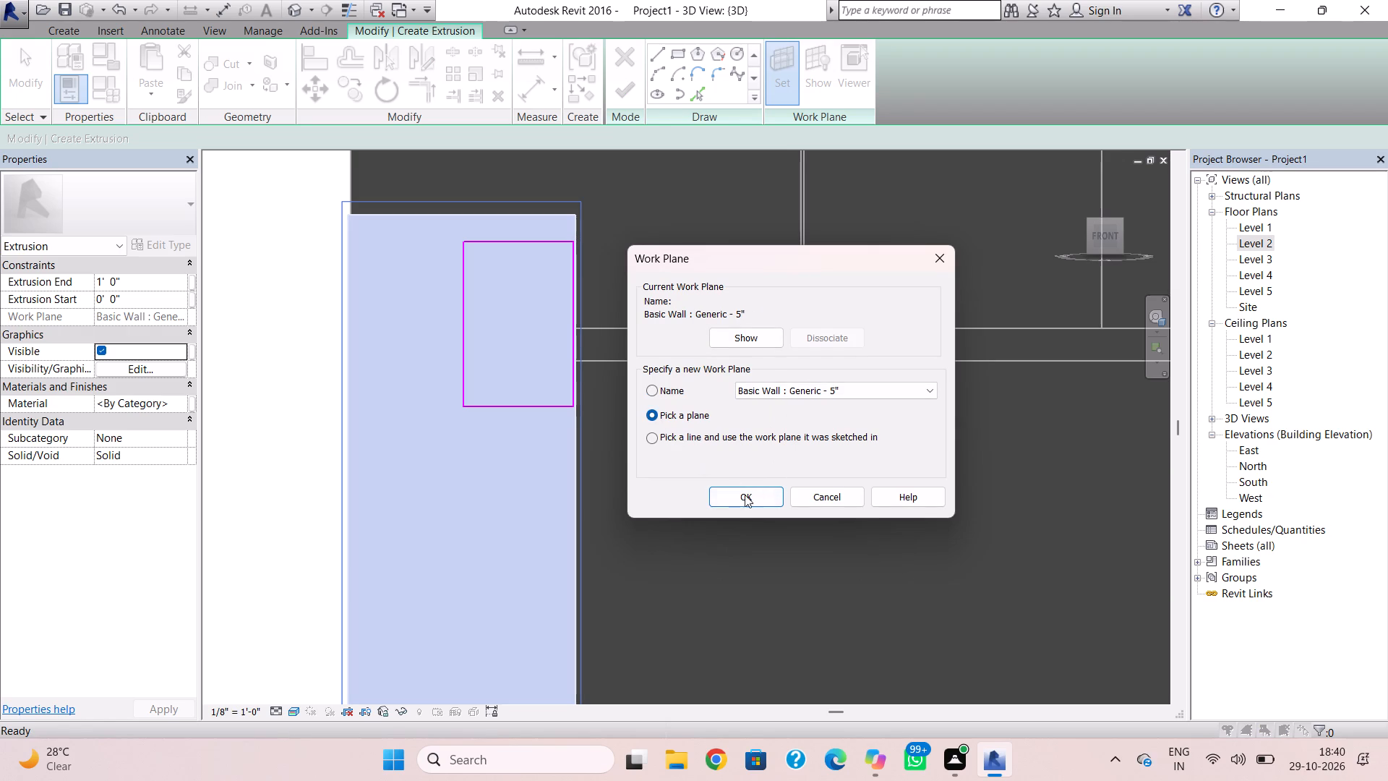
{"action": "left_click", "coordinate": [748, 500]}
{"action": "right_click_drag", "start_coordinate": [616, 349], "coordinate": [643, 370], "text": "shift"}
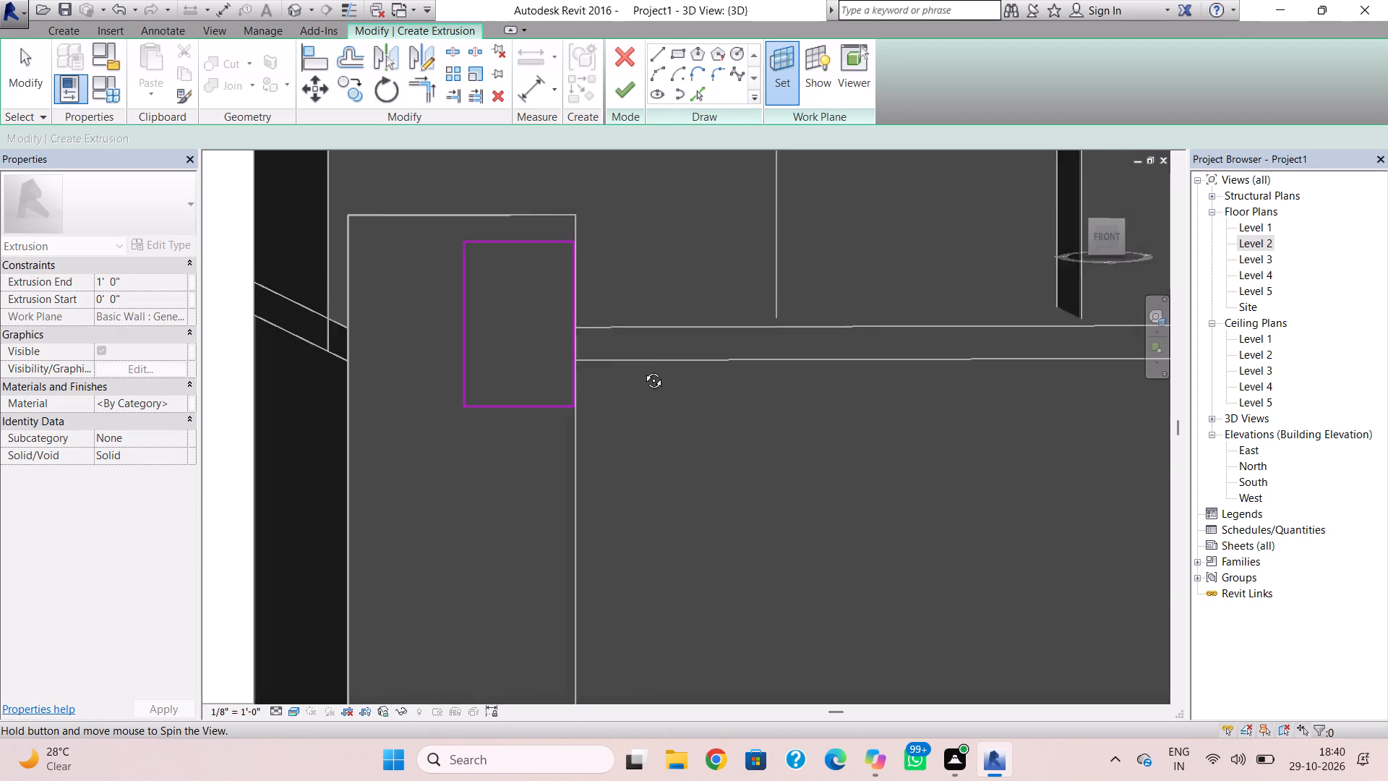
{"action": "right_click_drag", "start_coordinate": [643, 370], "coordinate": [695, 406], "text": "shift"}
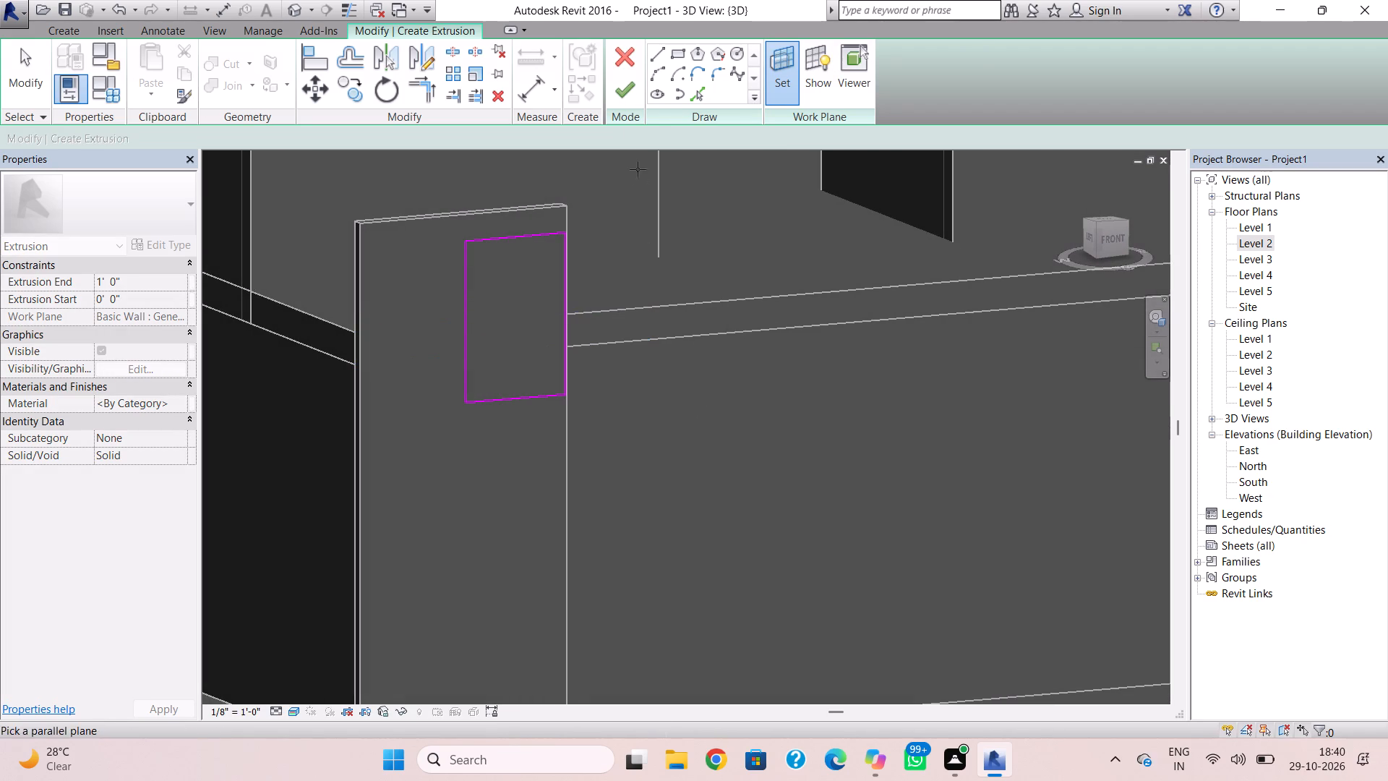
Finish the extrusion sketch and stretch the block outward from the corner wall to a depth of about 4'-11".
{"action": "left_click", "coordinate": [625, 98]}
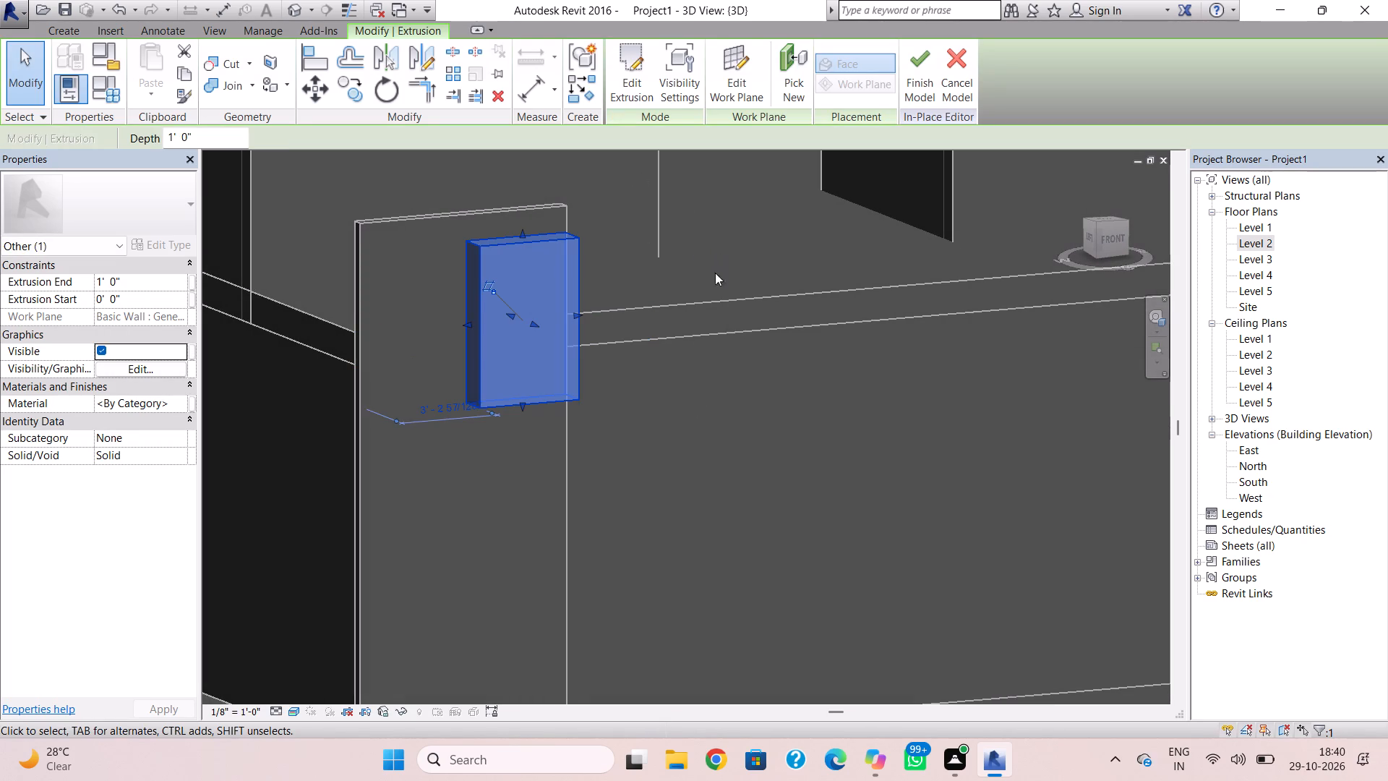
{"action": "left_click_drag", "start_coordinate": [535, 323], "coordinate": [583, 347]}
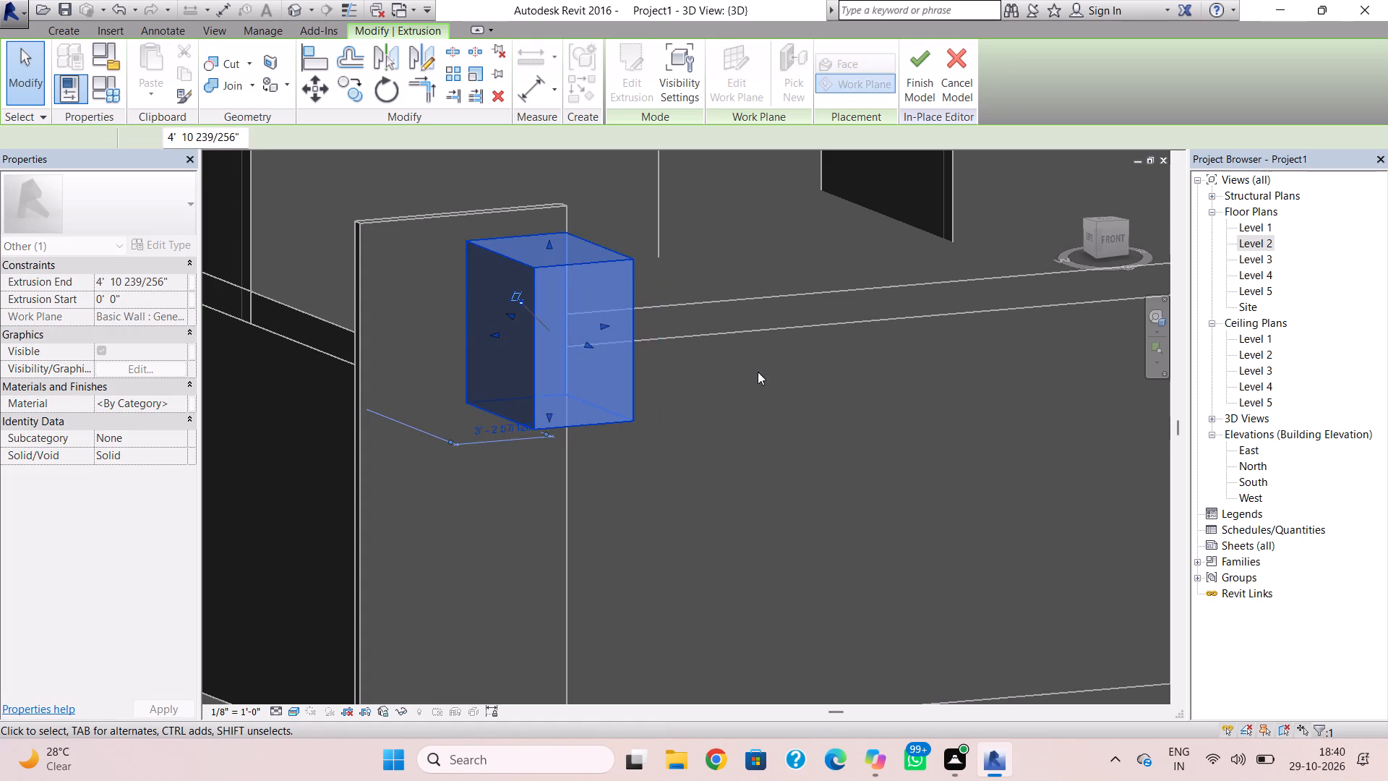
{"action": "left_click", "coordinate": [758, 372]}
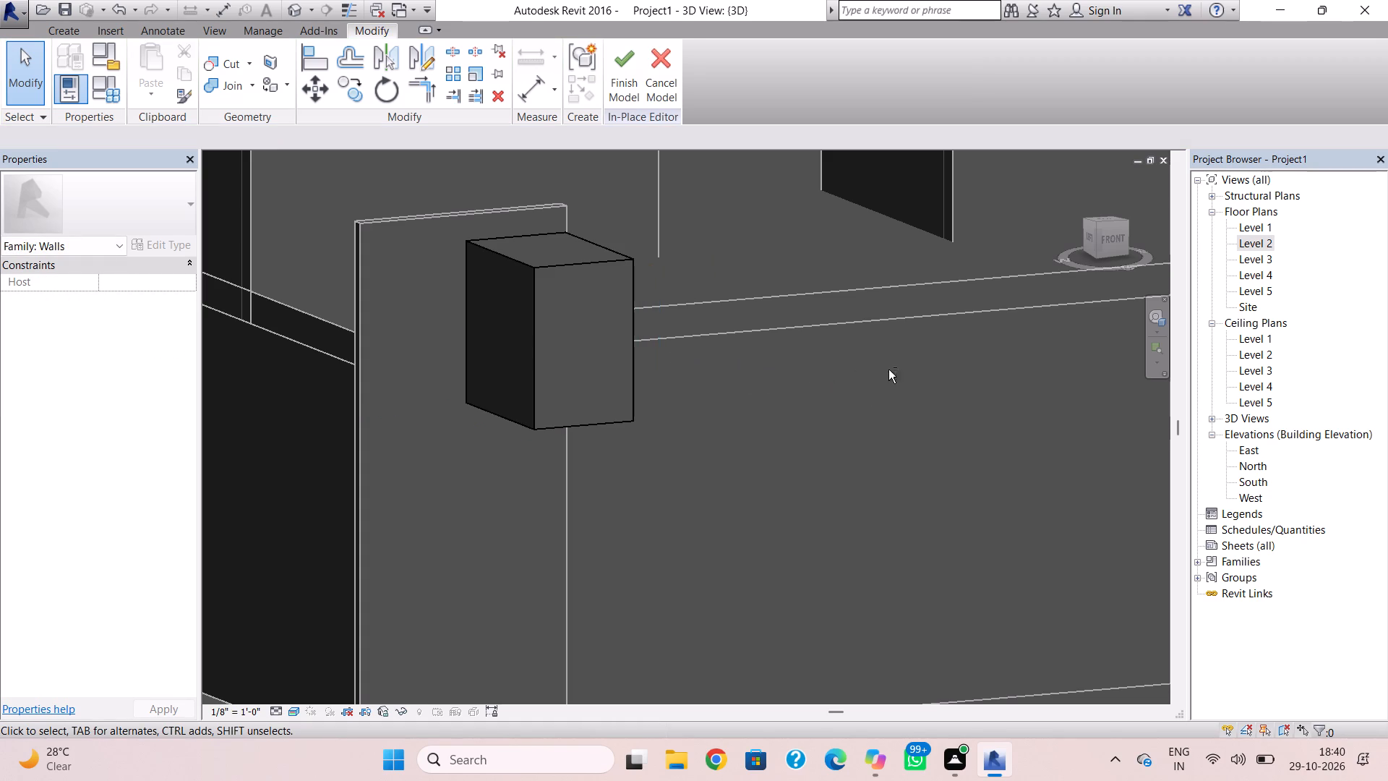
Finish the in-place wall model.
{"action": "right_click_drag", "start_coordinate": [909, 370], "coordinate": [839, 333], "text": "shift"}
{"action": "left_click", "coordinate": [637, 74]}
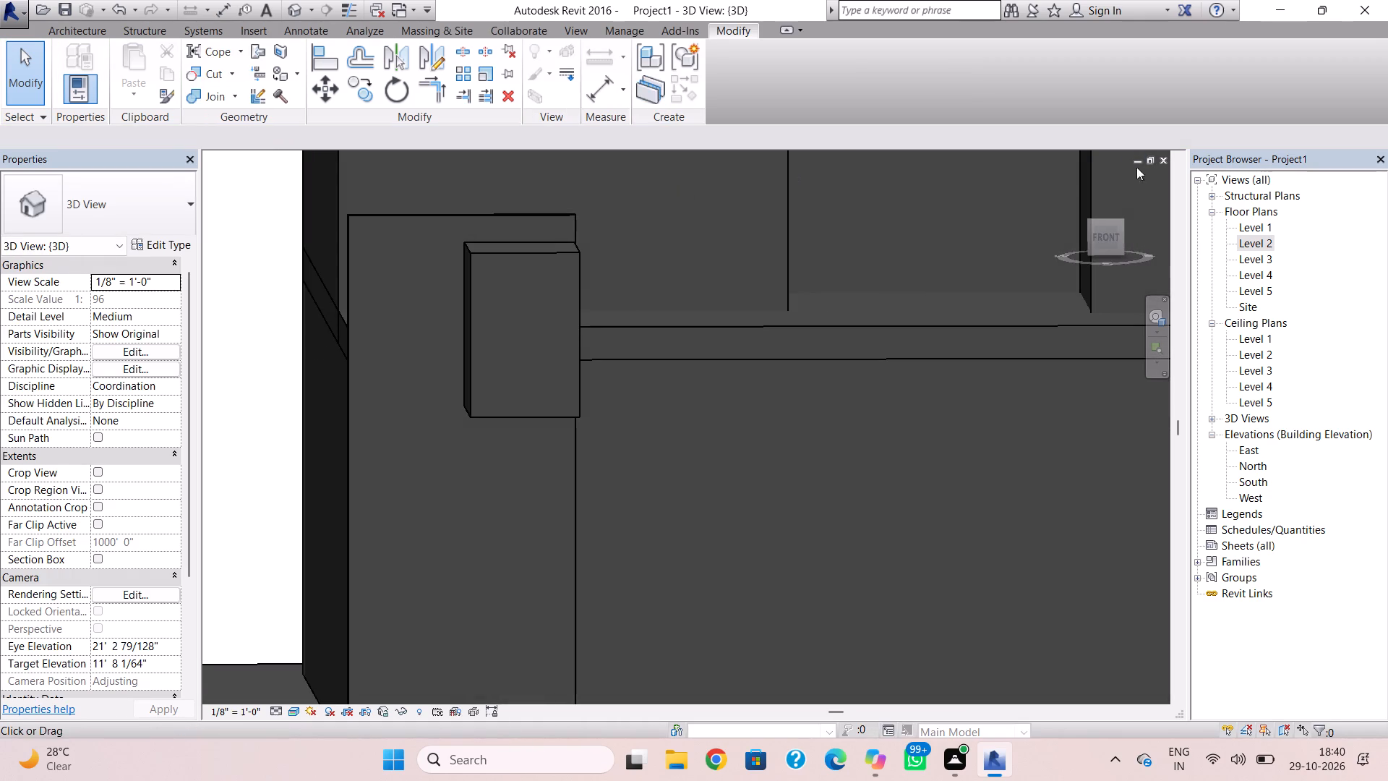
Start a new in-place component in the Walls category, keeping the suggested name.
{"action": "left_click", "coordinate": [95, 33]}
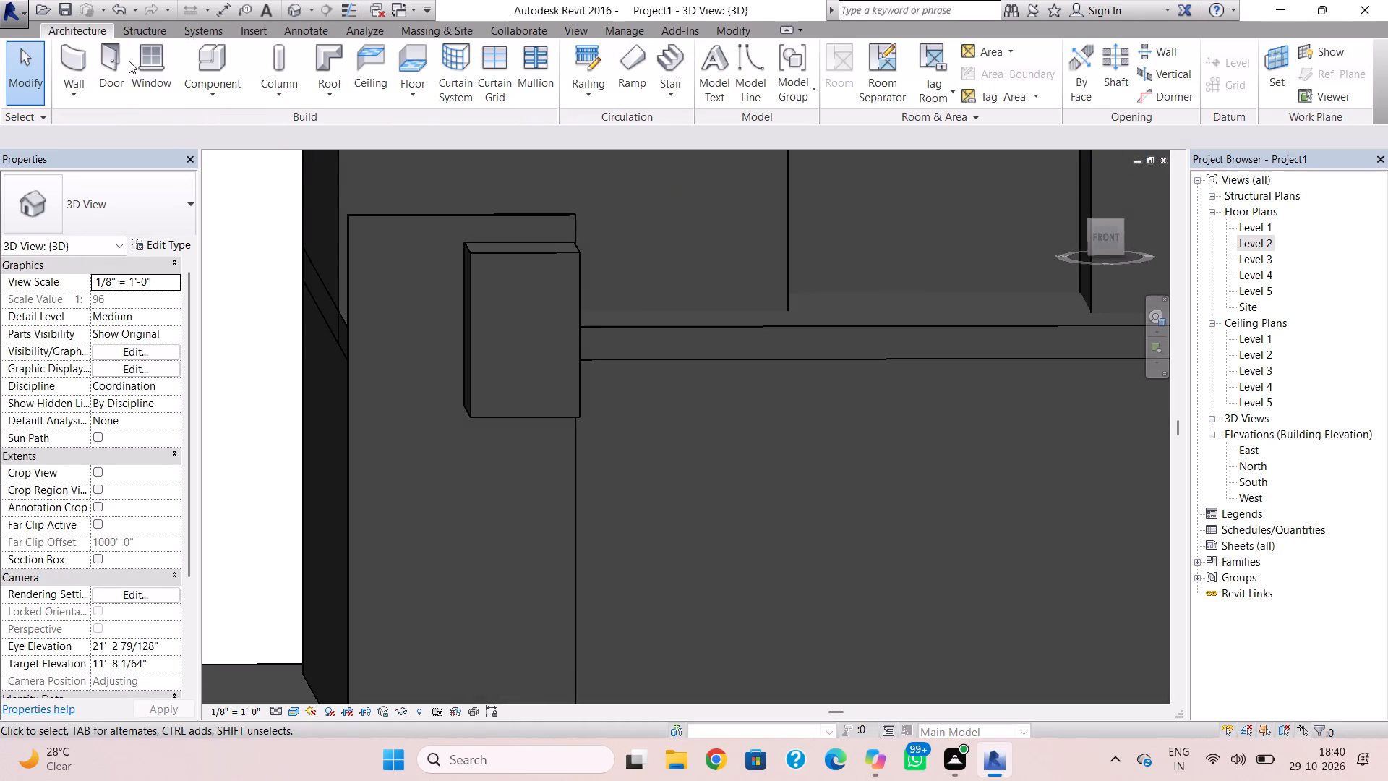
{"action": "left_click", "coordinate": [205, 100]}
{"action": "left_click", "coordinate": [226, 161]}
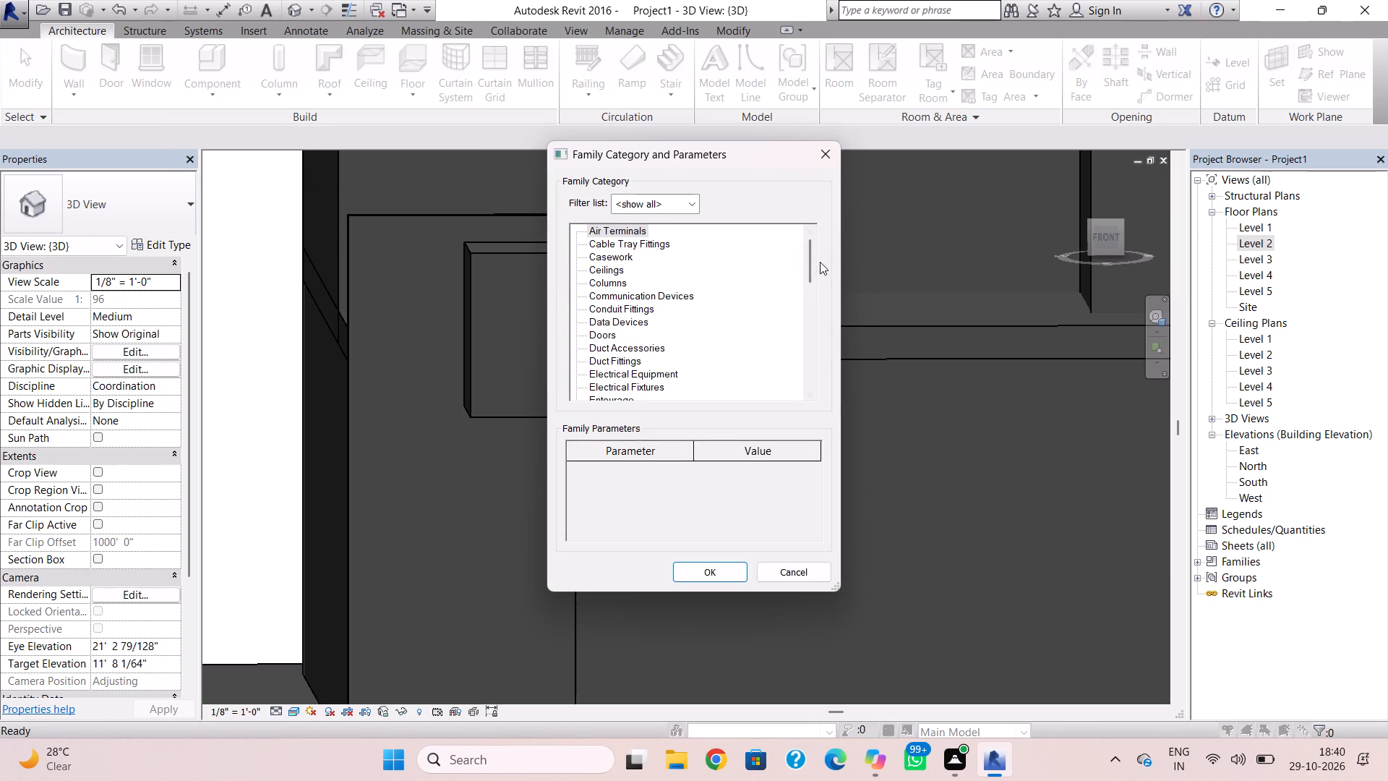
{"action": "left_click_drag", "start_coordinate": [813, 271], "coordinate": [852, 434]}
{"action": "left_click_drag", "start_coordinate": [812, 281], "coordinate": [817, 307]}
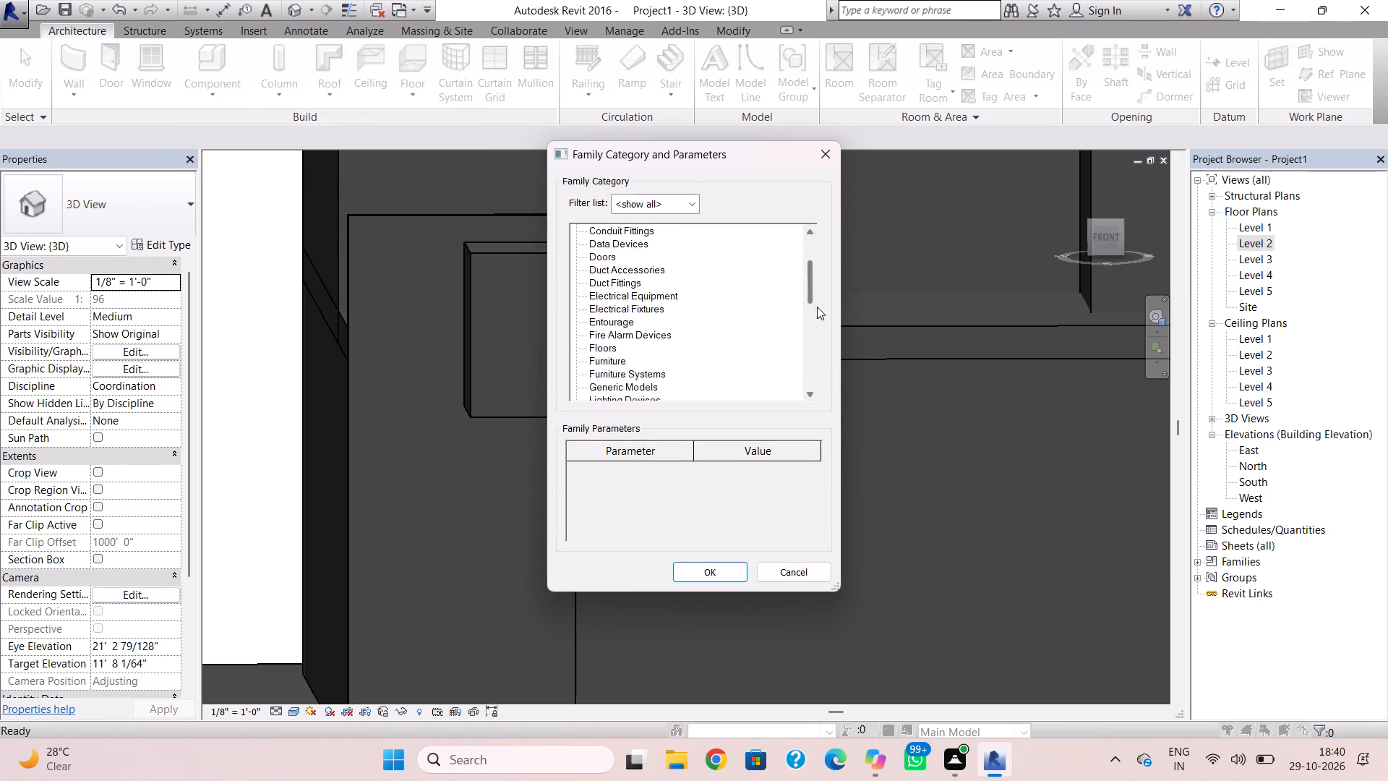
{"action": "left_click_drag", "start_coordinate": [817, 307], "coordinate": [825, 398]}
{"action": "left_click", "coordinate": [607, 378]}
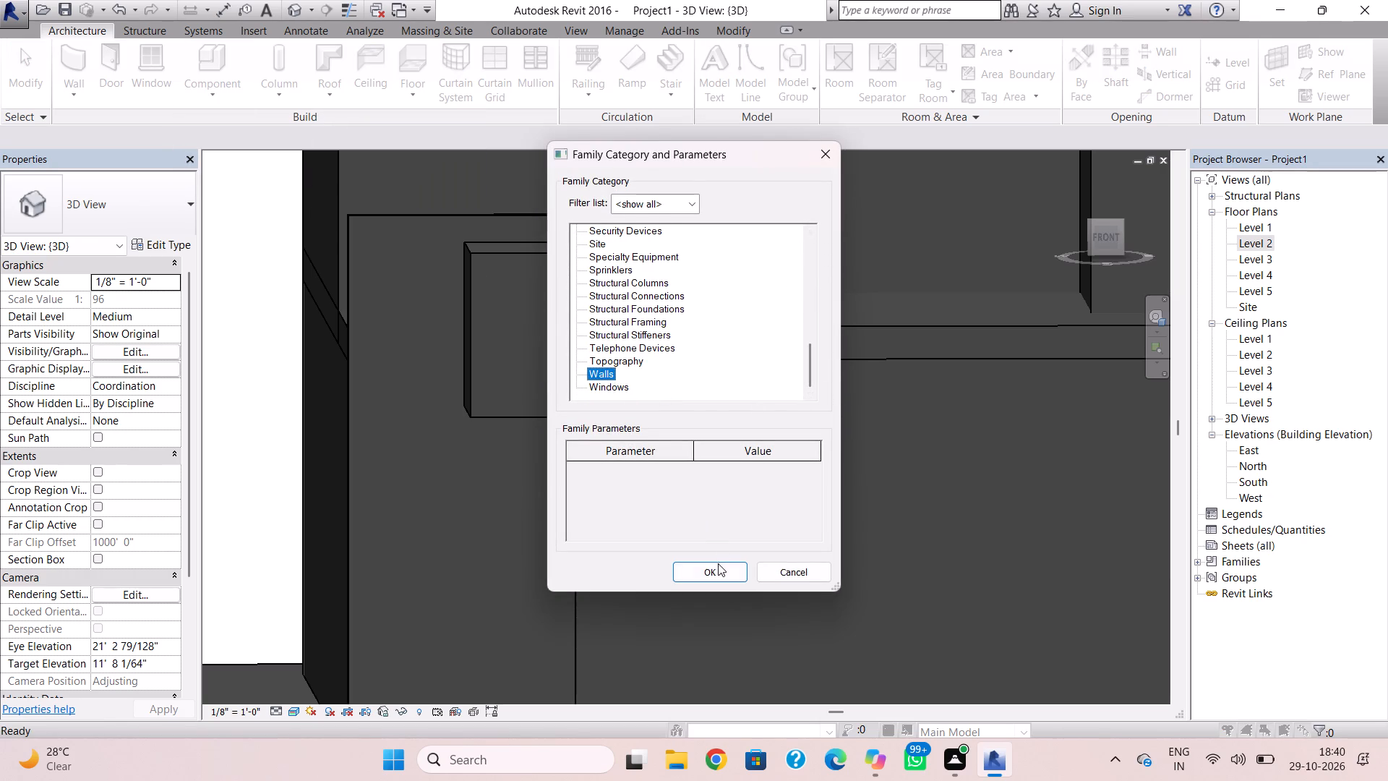
{"action": "left_click", "coordinate": [716, 567]}
{"action": "left_click", "coordinate": [672, 406]}
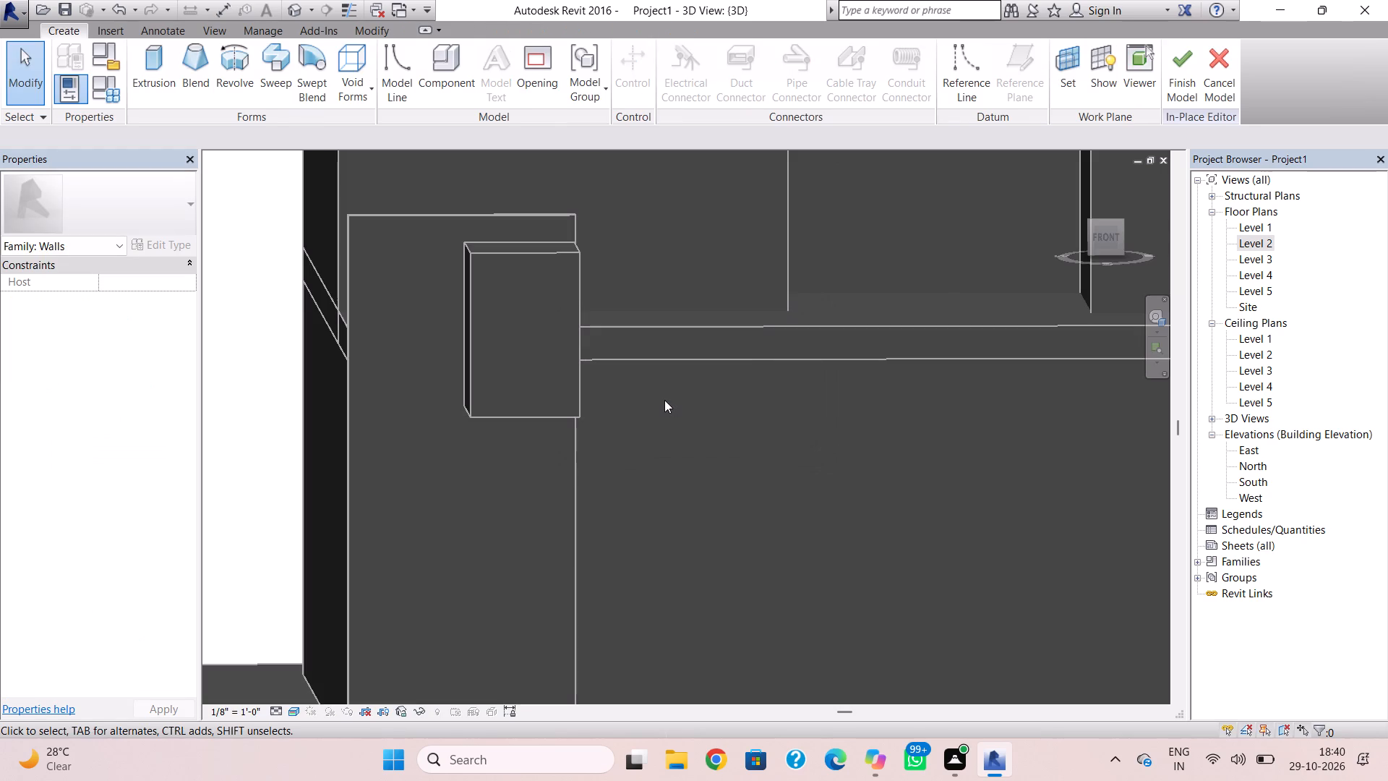
Set the work plane by picking the front edge face of the Generic - 12" roof beside the corner block.
{"action": "right_click_drag", "start_coordinate": [660, 401], "coordinate": [755, 477], "text": "shift"}
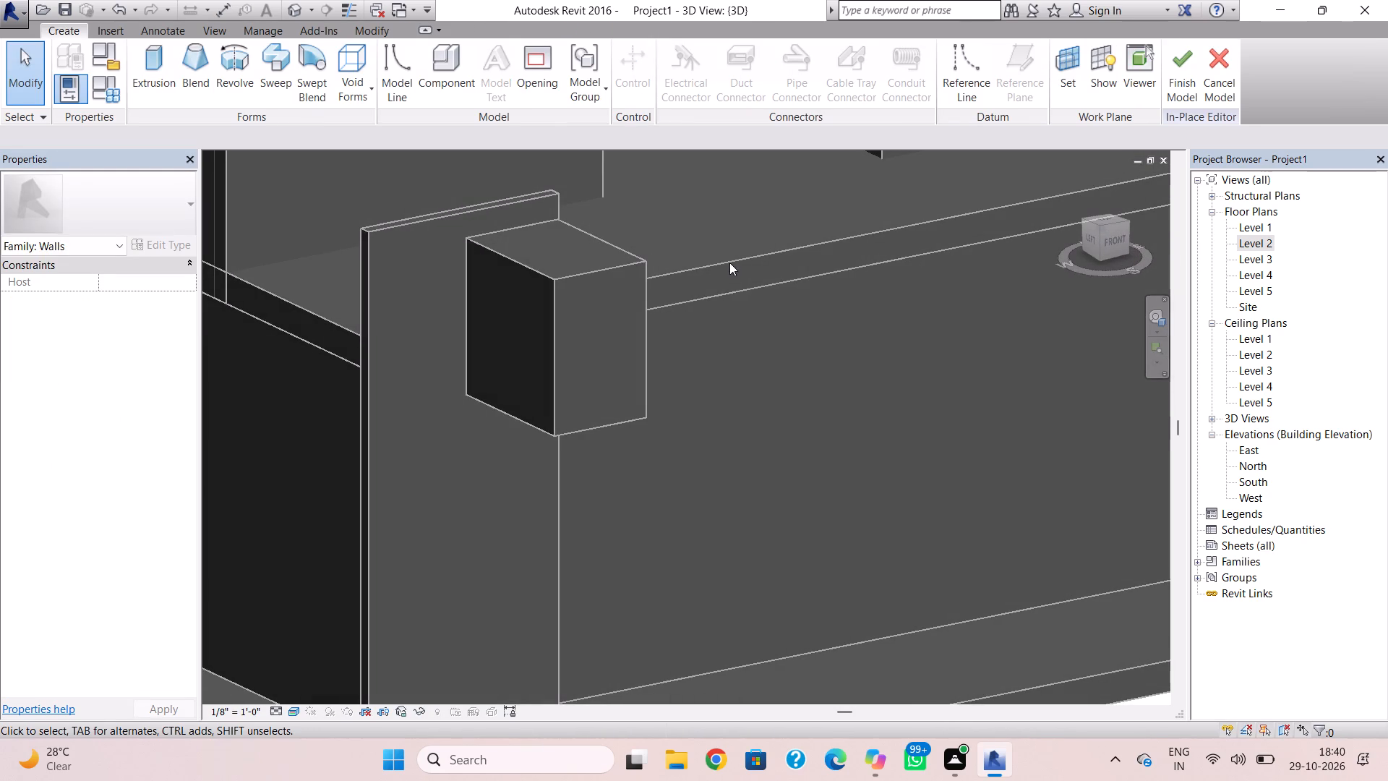
{"action": "left_click", "coordinate": [1068, 74]}
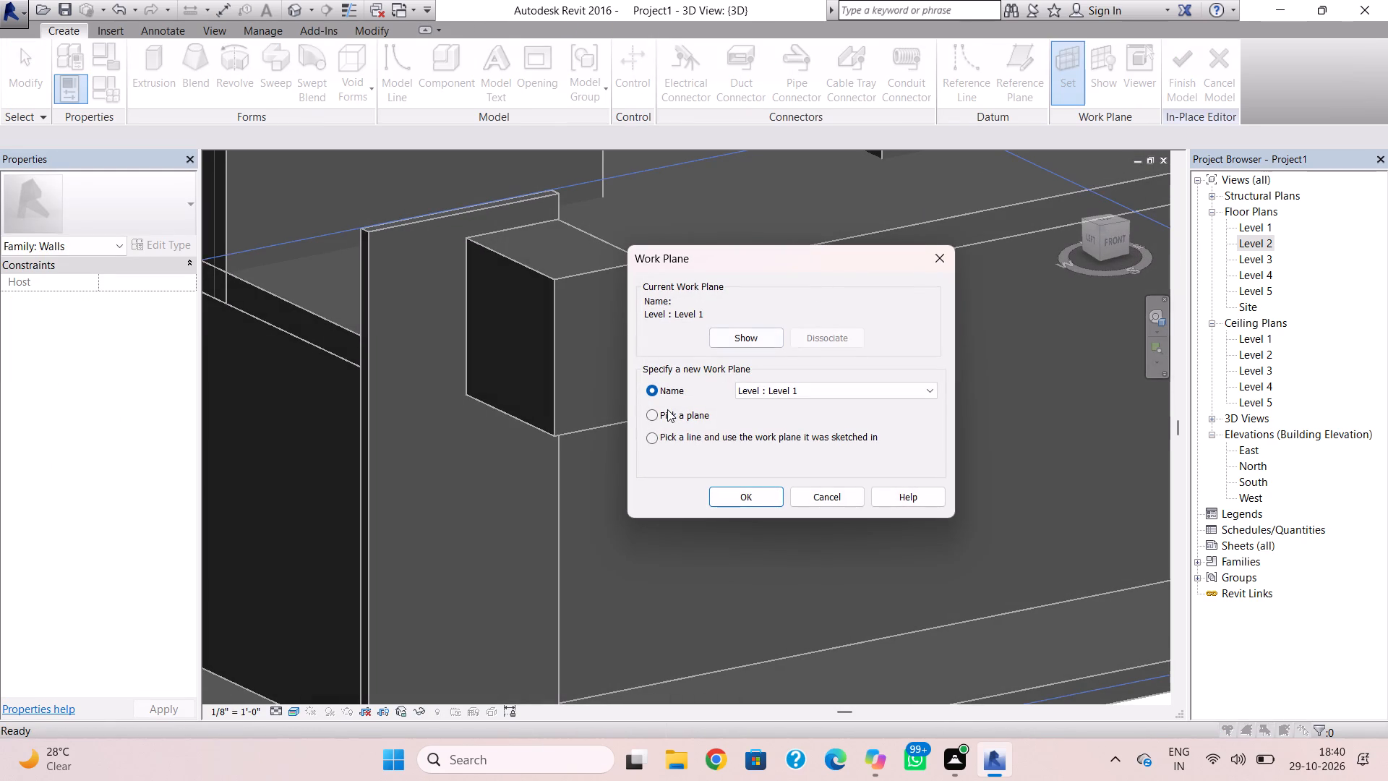
{"action": "left_click", "coordinate": [652, 414]}
{"action": "left_click", "coordinate": [751, 493]}
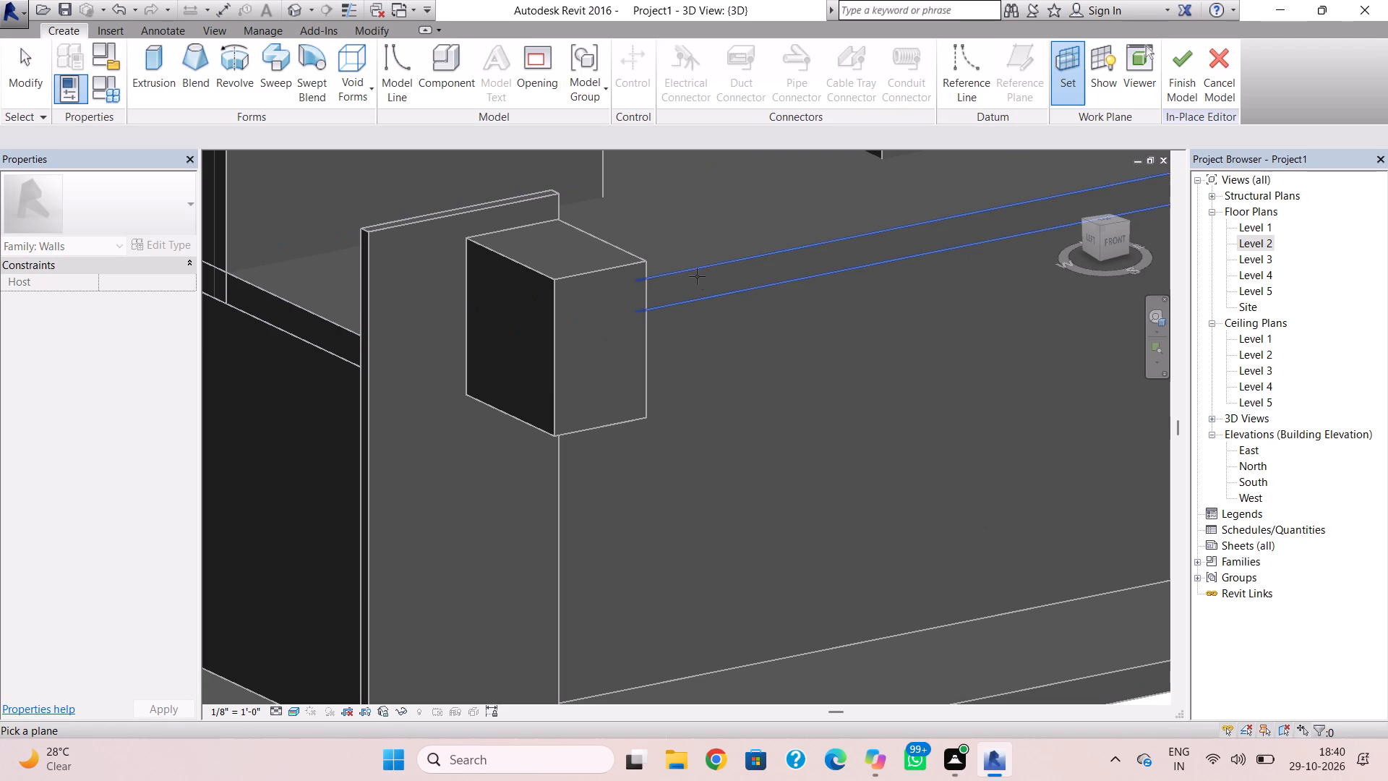
{"action": "left_click", "coordinate": [697, 276]}
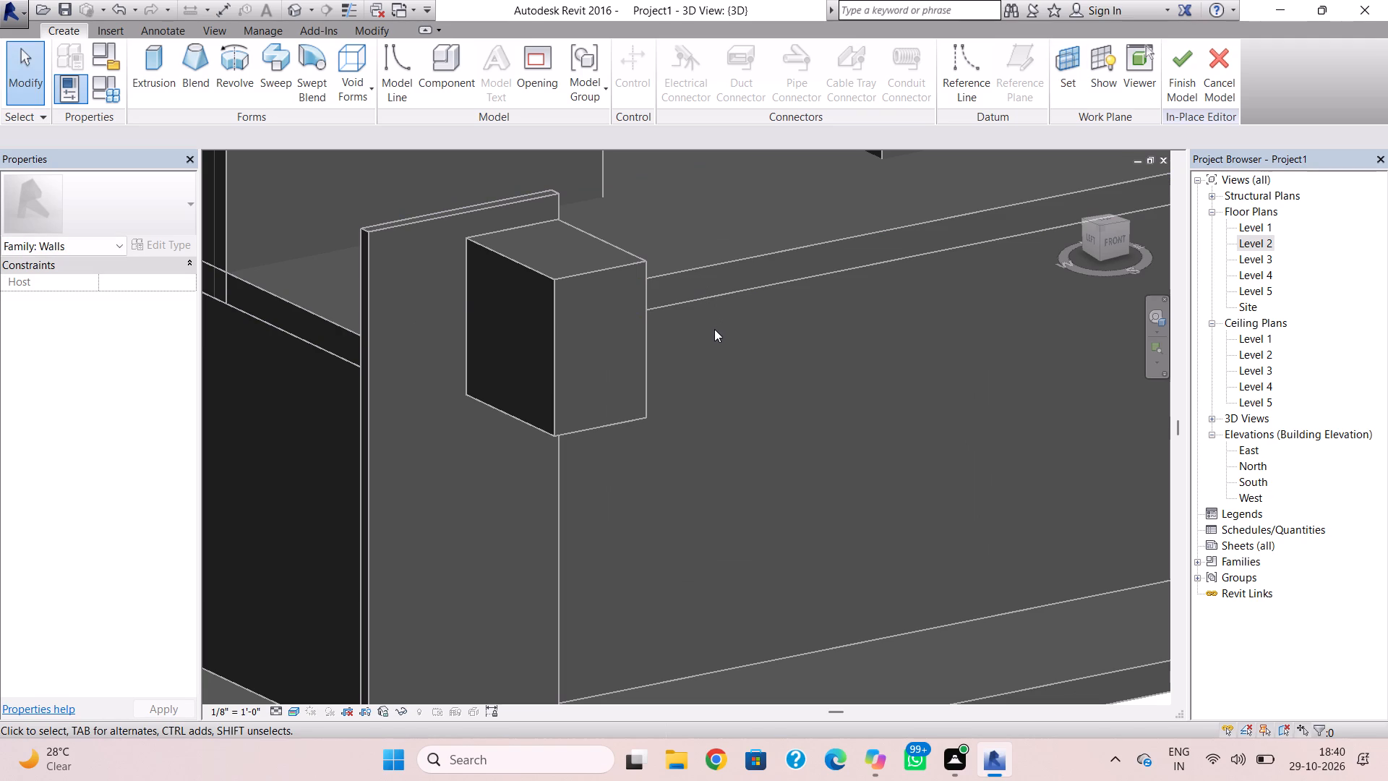
Extrude a rectangular band 1' deep along the front roof edge, from the corner wall's east edge to the tall feature wall's west edge.
{"action": "right_click_drag", "start_coordinate": [761, 335], "coordinate": [635, 264], "text": "shift"}
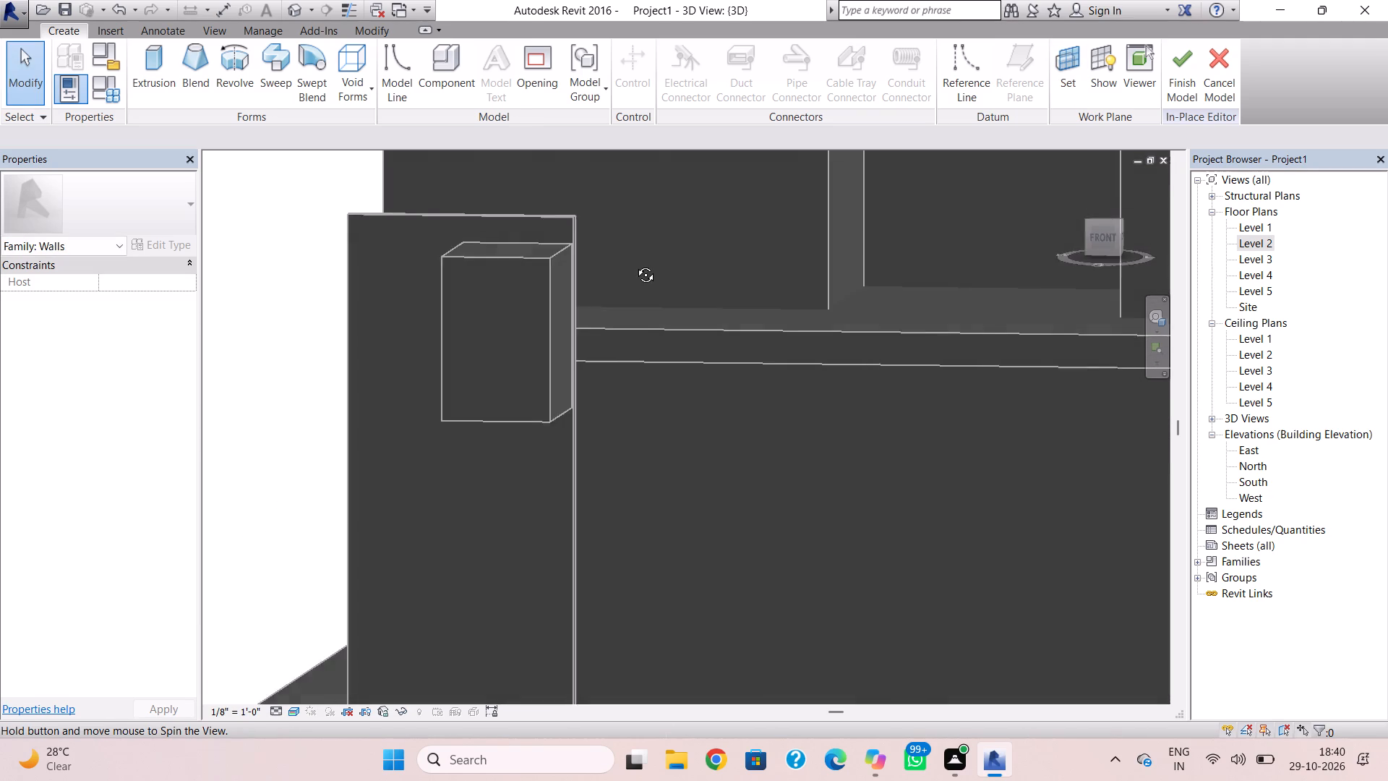
{"action": "right_click_drag", "start_coordinate": [635, 264], "coordinate": [642, 252], "text": "shift"}
{"action": "left_click", "coordinate": [144, 73]}
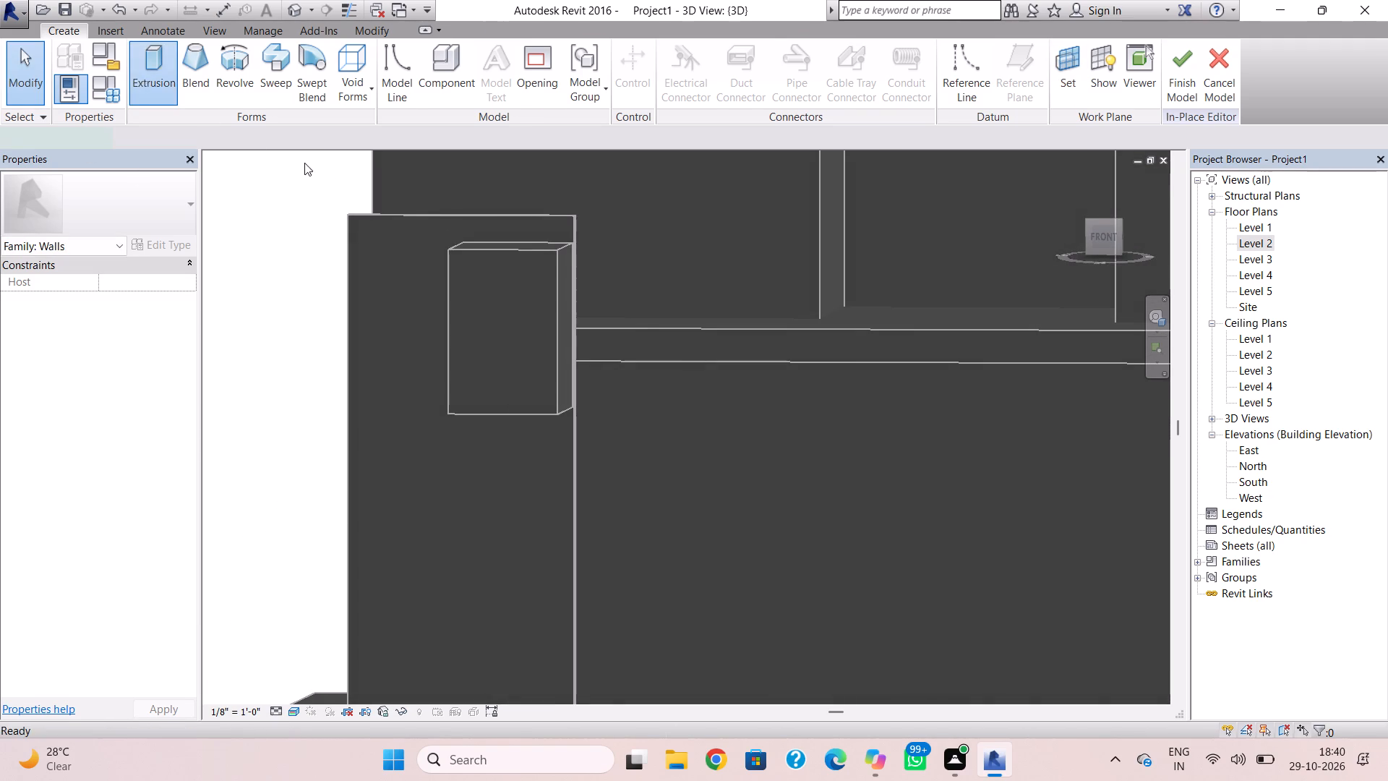
{"action": "left_click", "coordinate": [677, 58]}
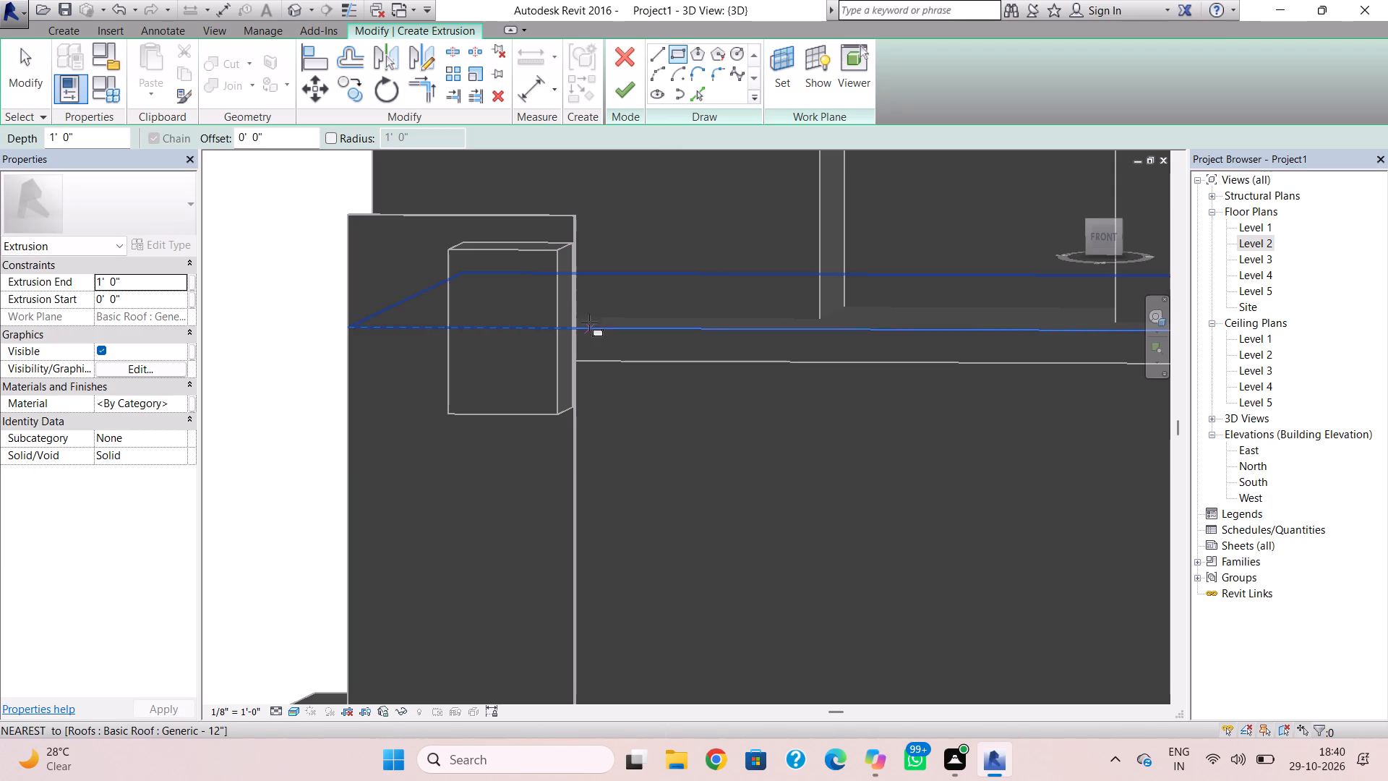
{"action": "left_click", "coordinate": [577, 330]}
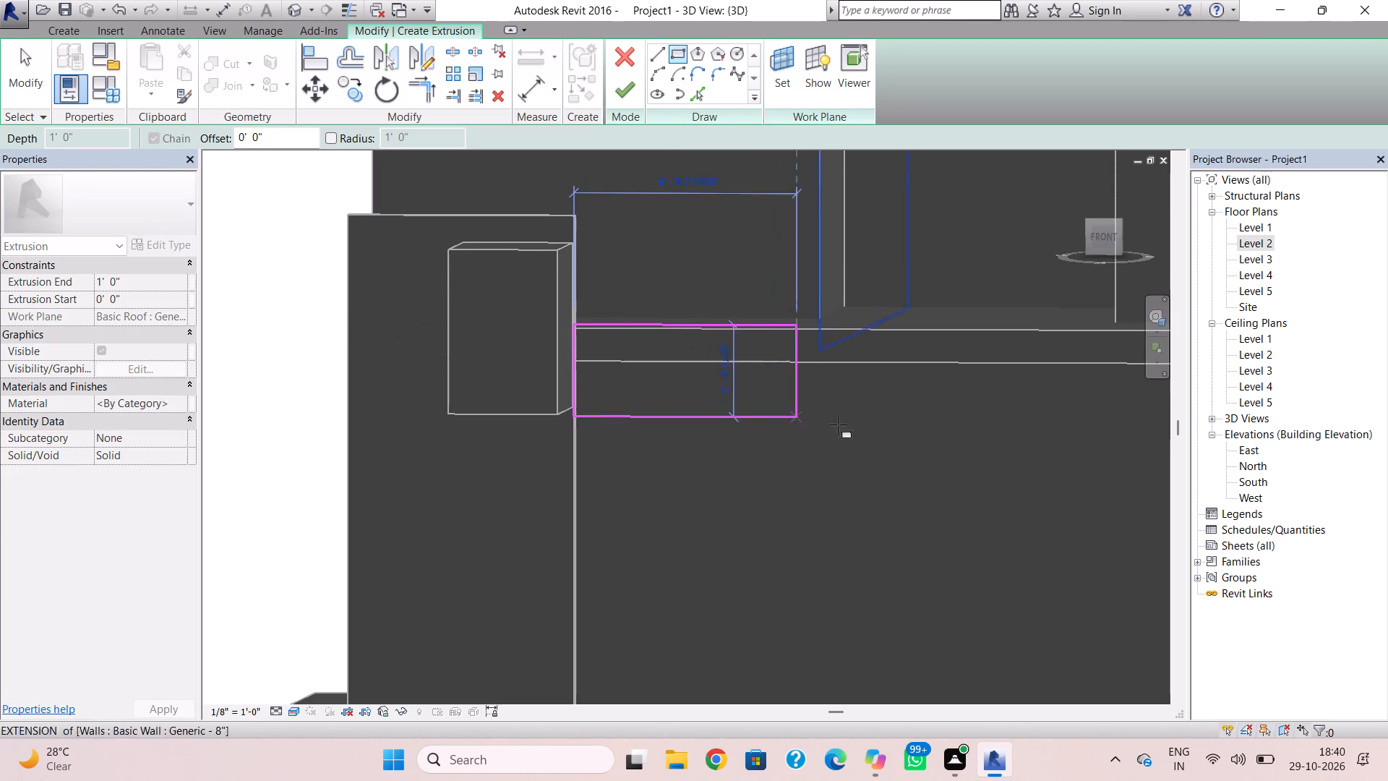
{"action": "scroll", "coordinate": [917, 433], "scroll_direction": "down", "scroll_amount": 2}
{"action": "middle_click_drag", "start_coordinate": [917, 433], "coordinate": [614, 409]}
{"action": "scroll", "coordinate": [896, 409], "scroll_direction": "down", "scroll_amount": 2}
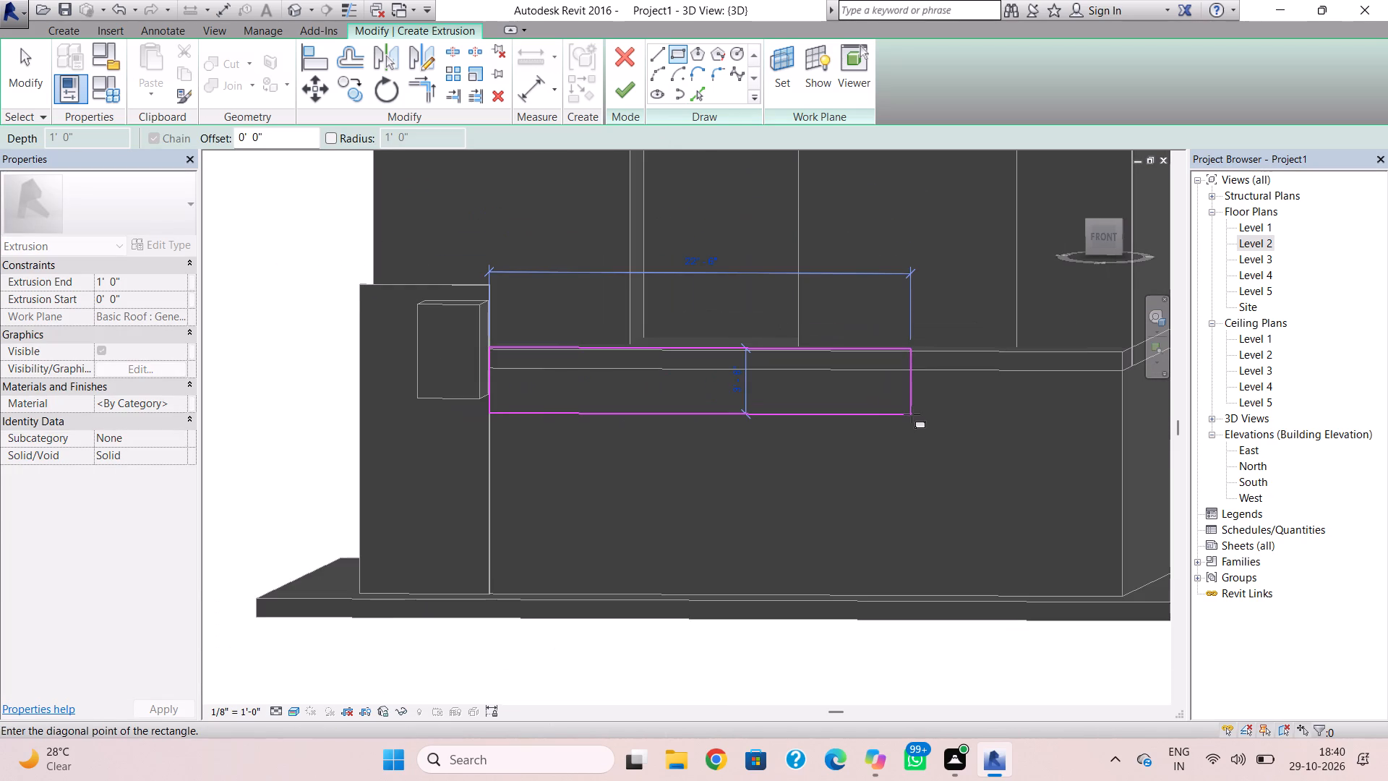
{"action": "scroll", "coordinate": [912, 414], "scroll_direction": "down", "scroll_amount": 4}
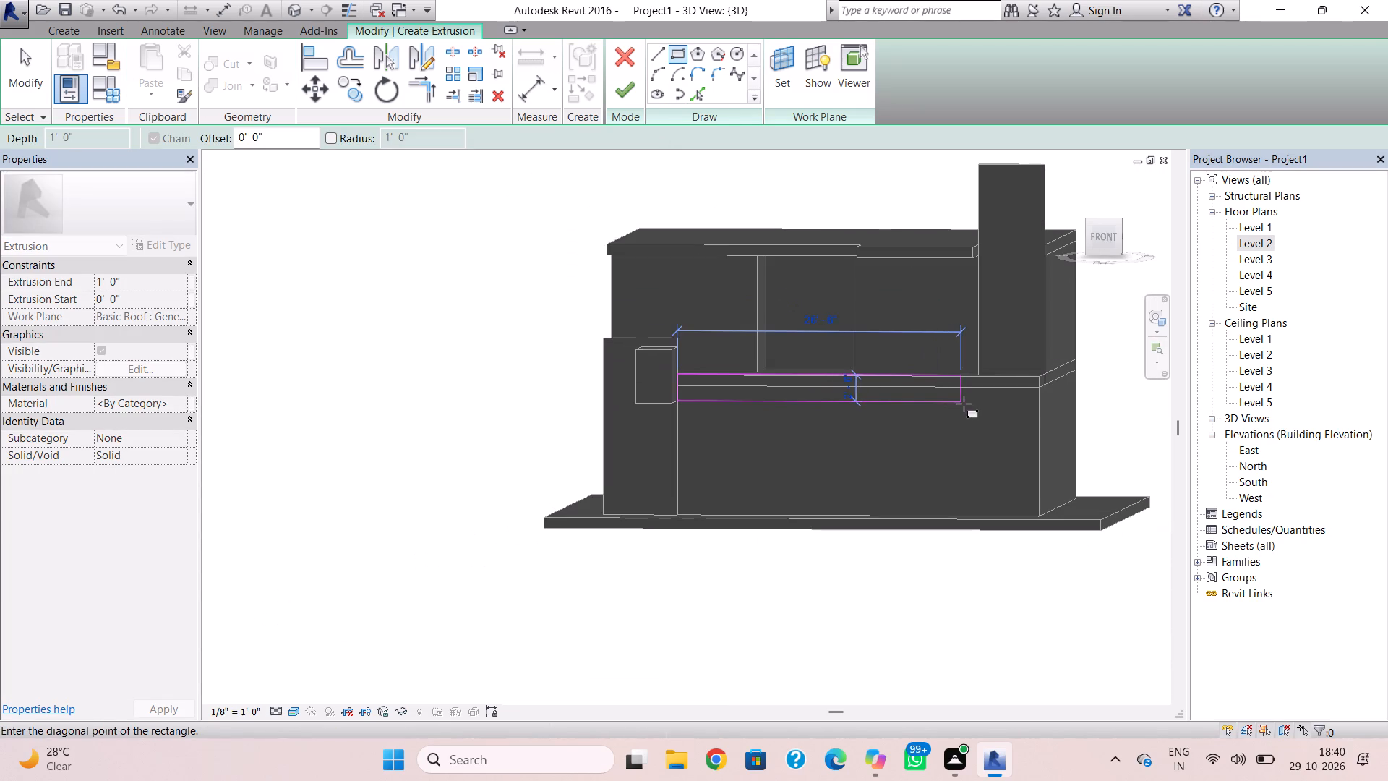
{"action": "scroll", "coordinate": [980, 401], "scroll_direction": "up", "scroll_amount": 4}
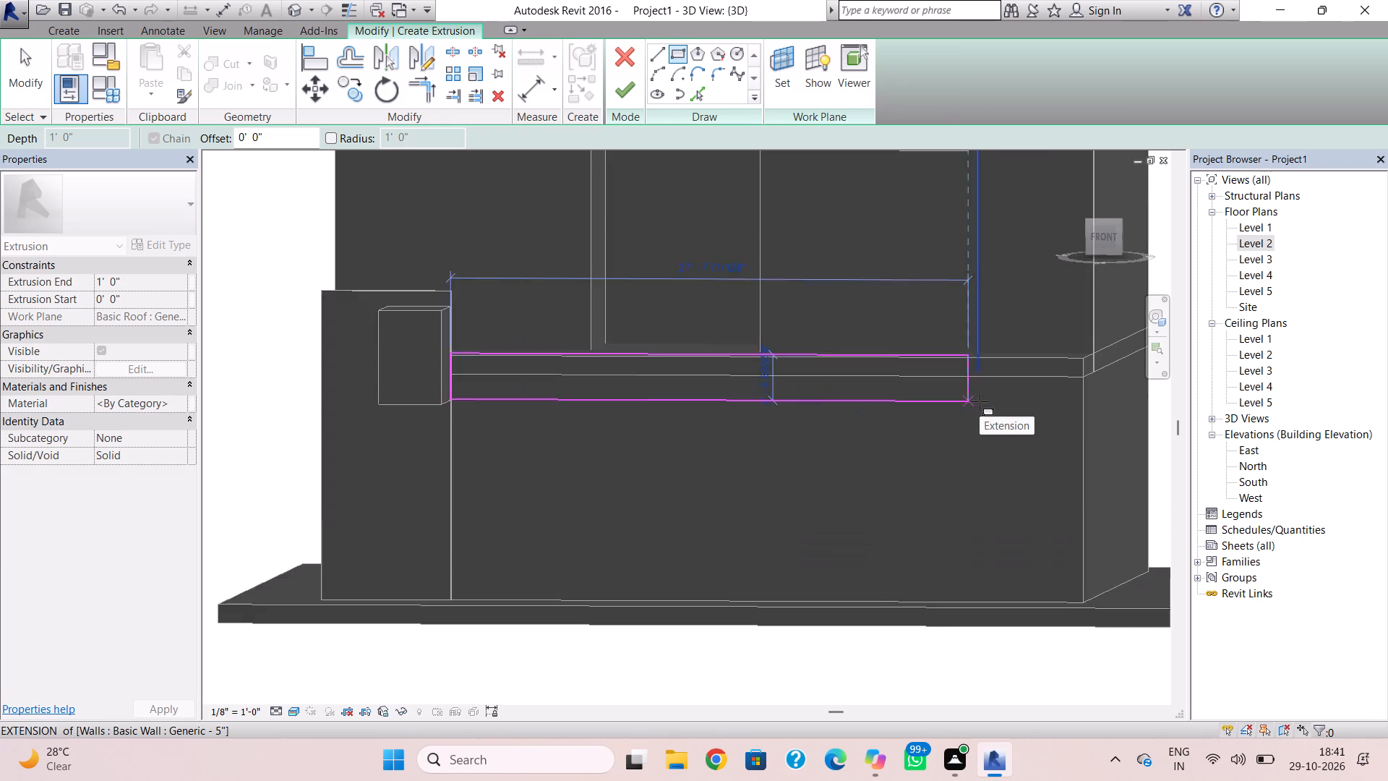
{"action": "scroll", "coordinate": [980, 401], "scroll_direction": "up", "scroll_amount": 5}
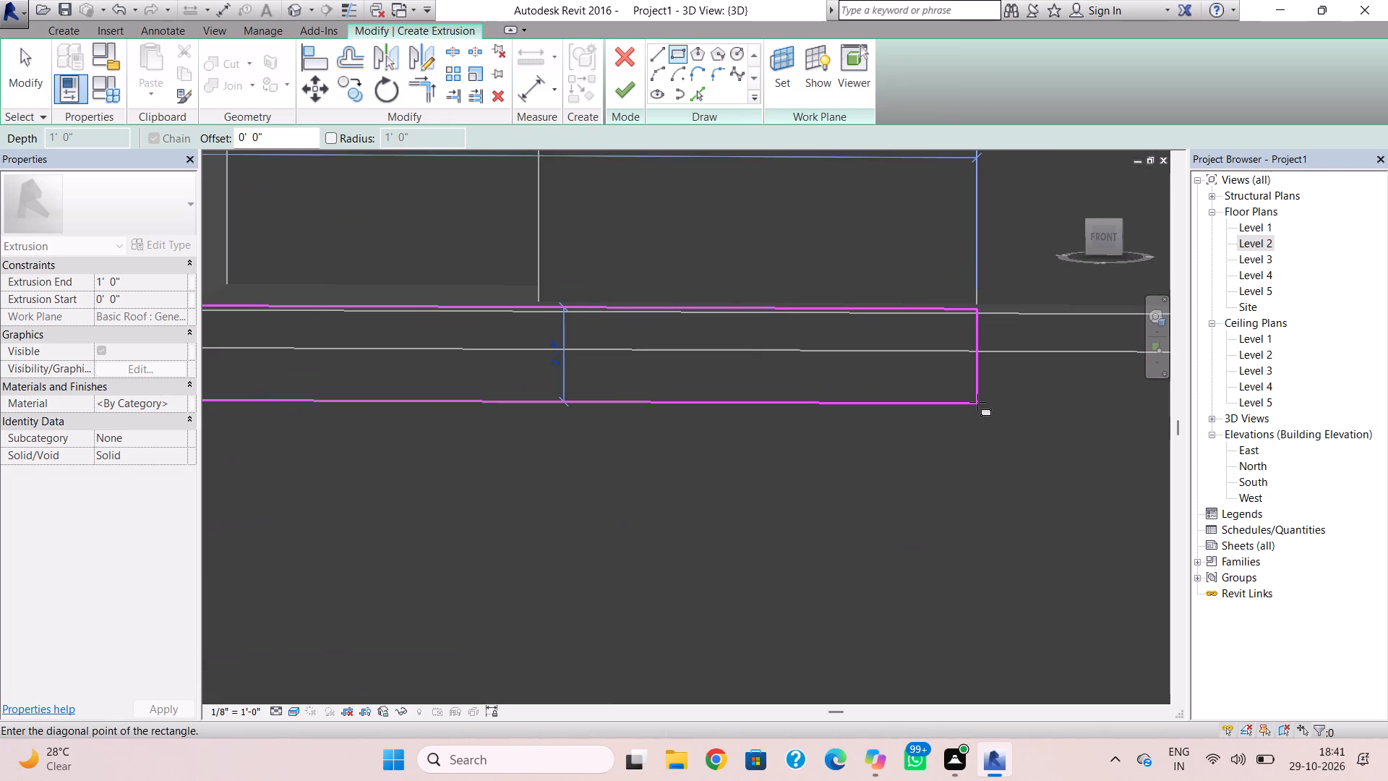
{"action": "right_click_drag", "start_coordinate": [982, 399], "coordinate": [1000, 388], "text": "shift"}
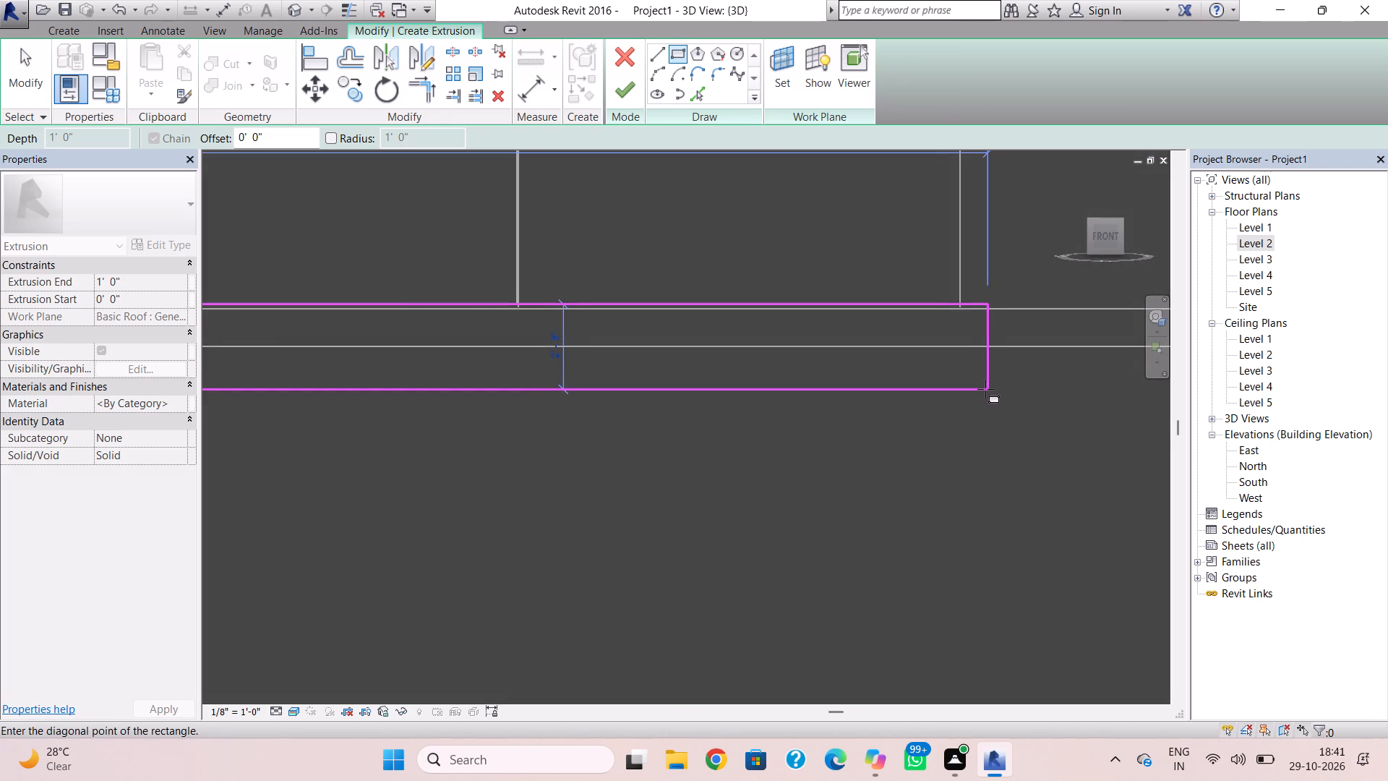
{"action": "left_click", "coordinate": [966, 392]}
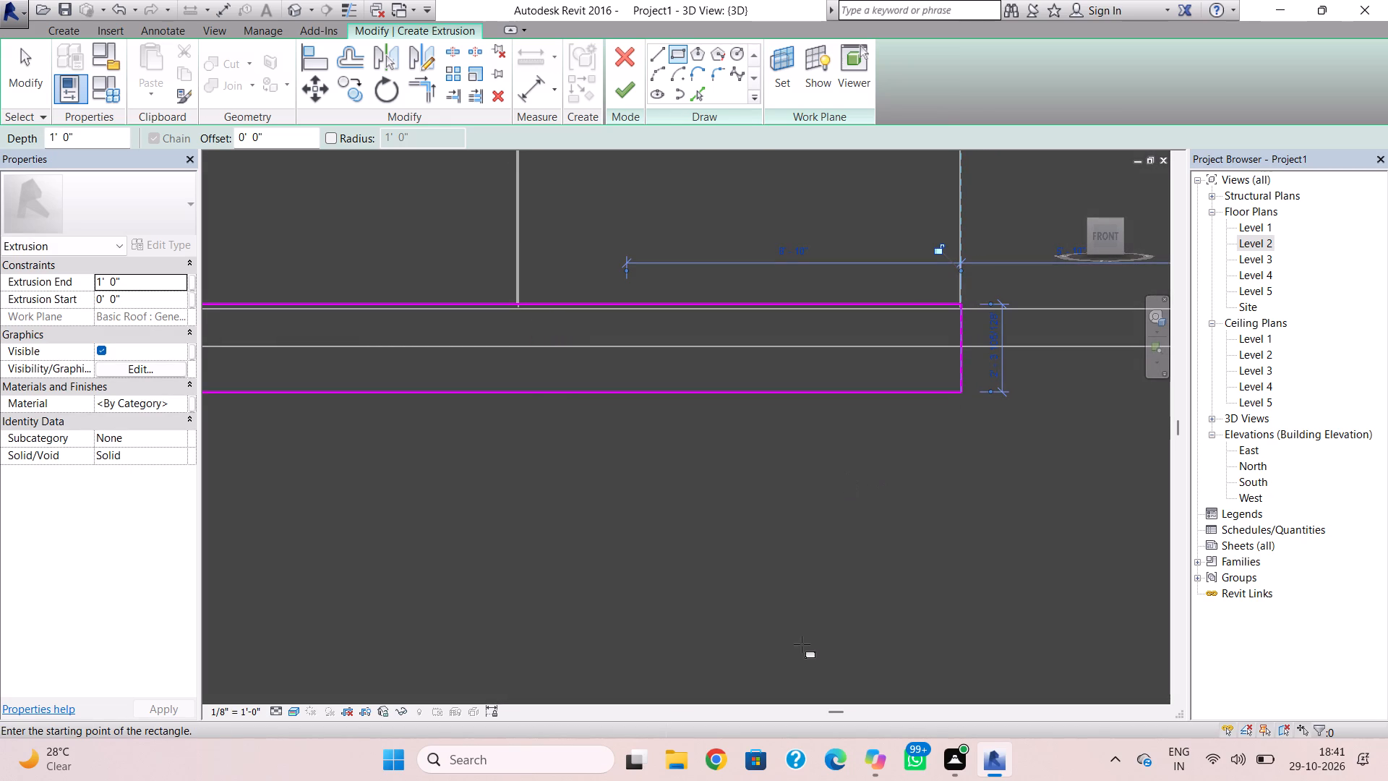
{"action": "key", "text": "Escape"}
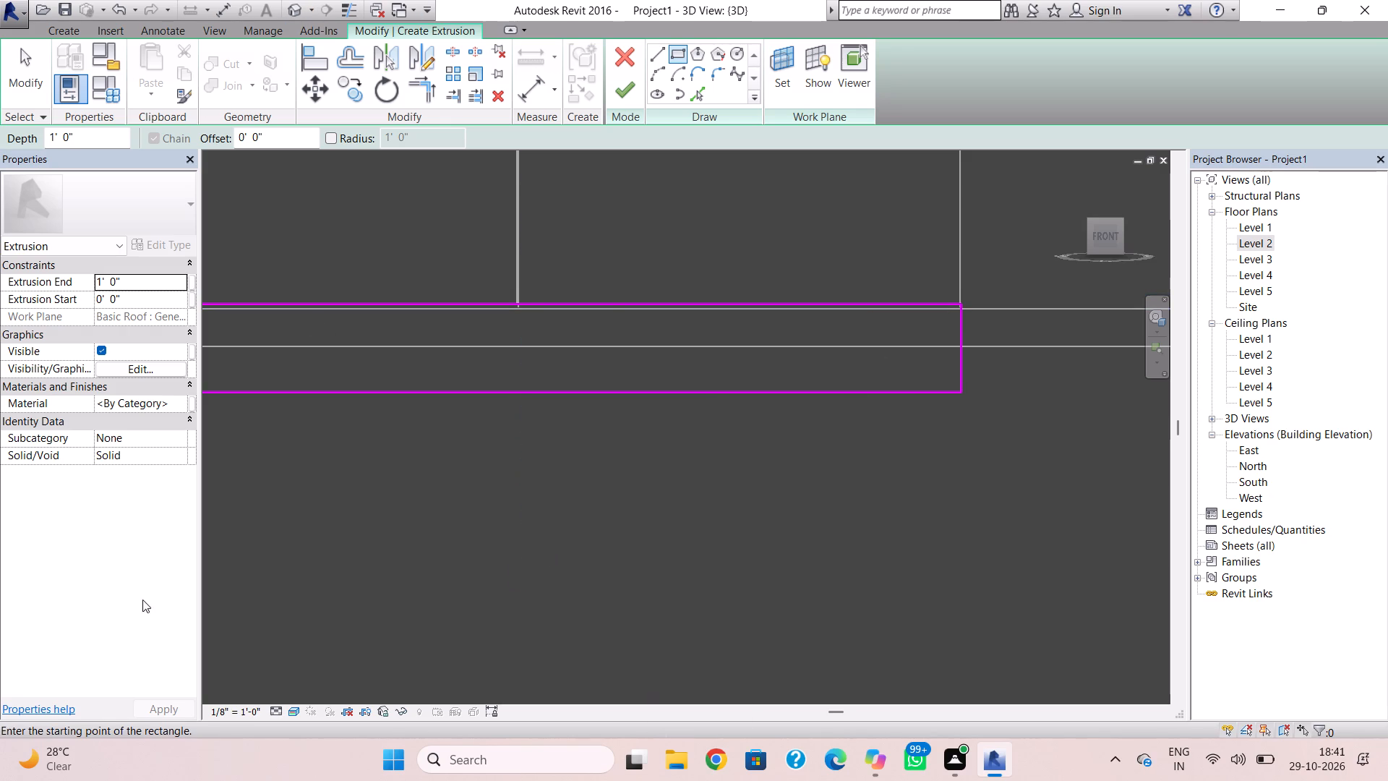
{"action": "scroll", "coordinate": [652, 242], "scroll_direction": "up", "scroll_amount": 2}
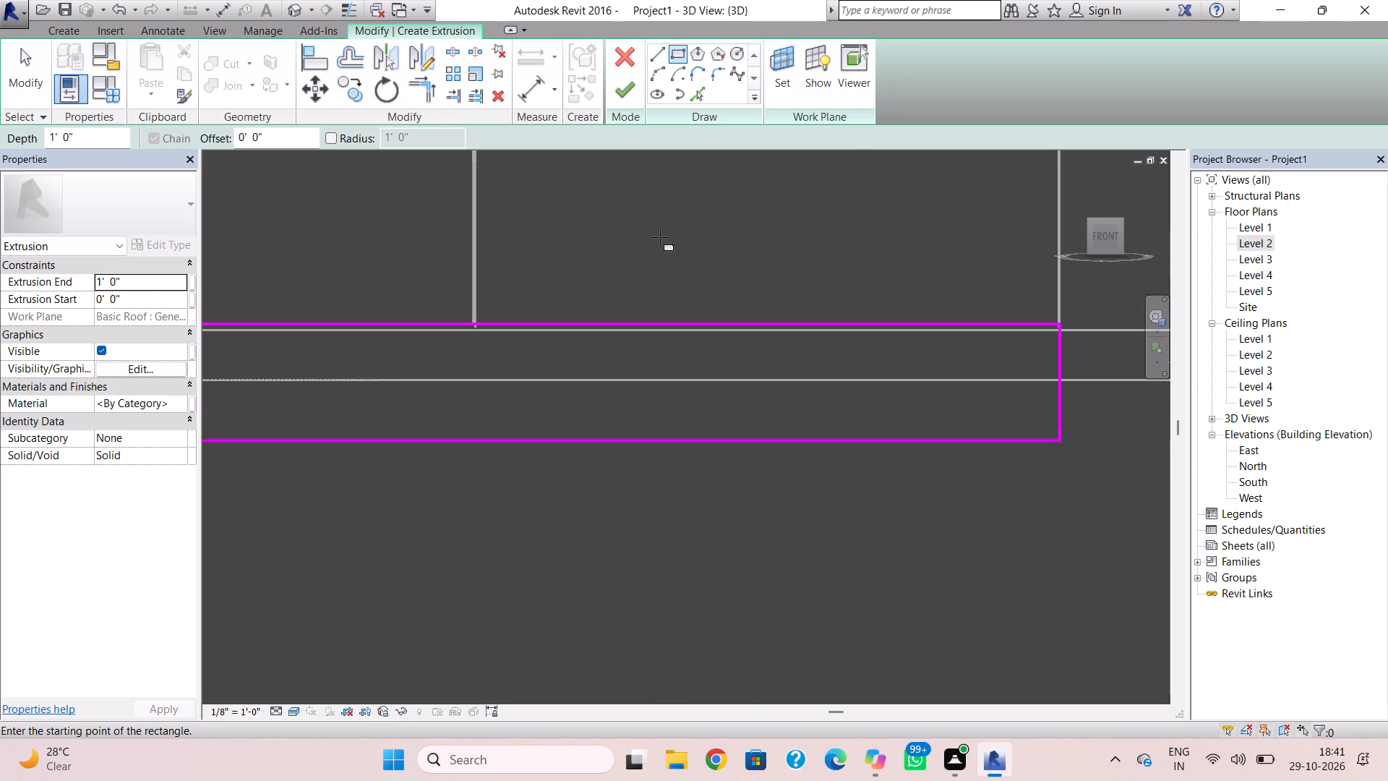
{"action": "scroll", "coordinate": [860, 226], "scroll_direction": "down", "scroll_amount": 2}
{"action": "scroll", "coordinate": [640, 398], "scroll_direction": "down", "scroll_amount": 3}
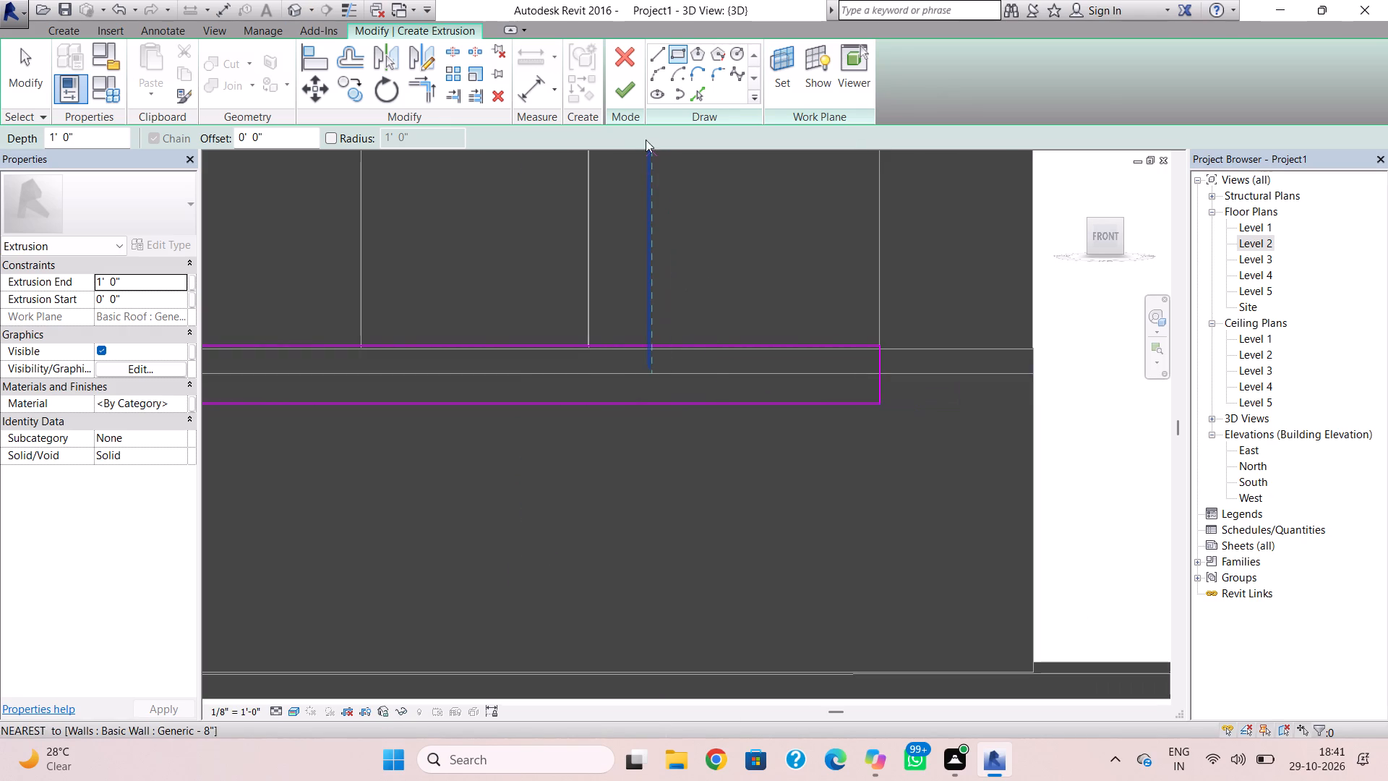
{"action": "left_click", "coordinate": [631, 89]}
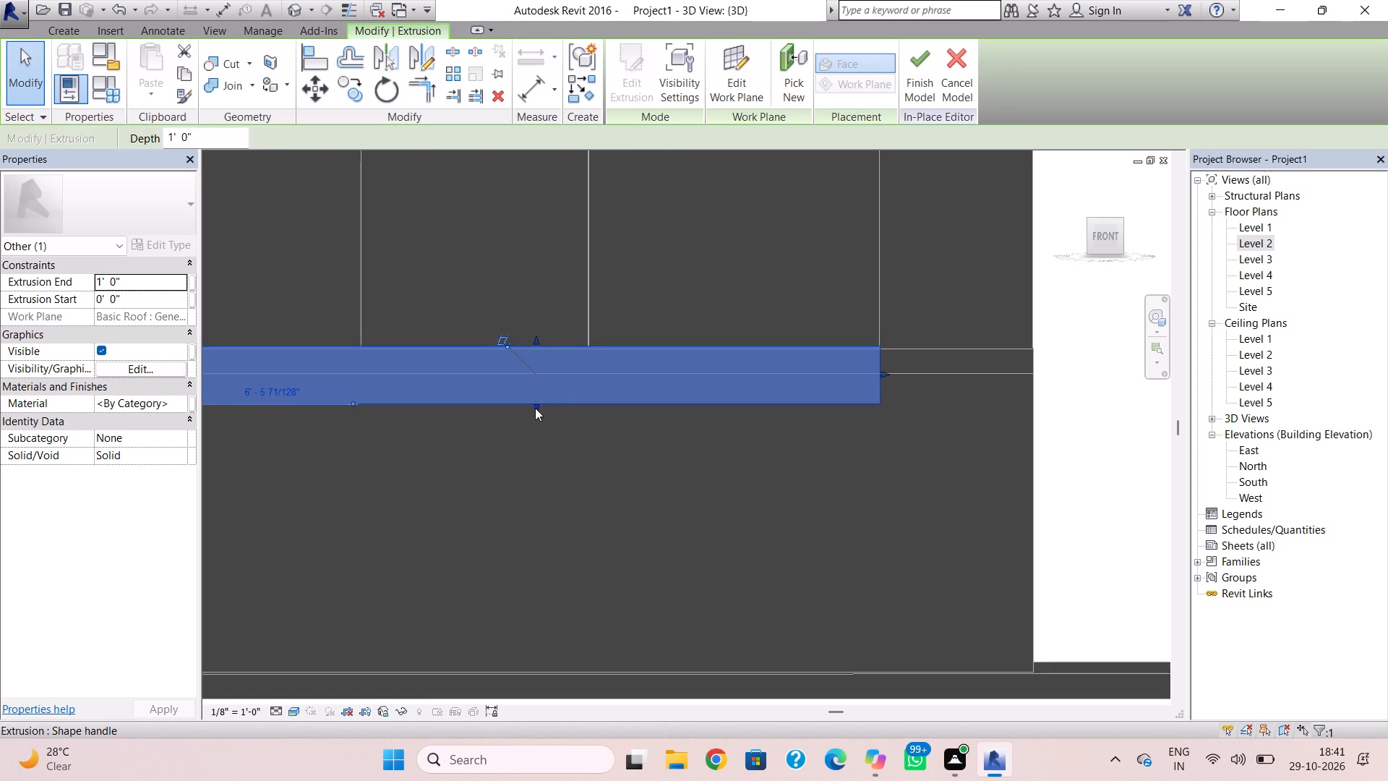
Adjust the band's east end so it lines up with the tall feature wall's west edge.
{"action": "right_click_drag", "start_coordinate": [519, 420], "coordinate": [629, 441], "text": "shift"}
{"action": "right_click_drag", "start_coordinate": [638, 414], "coordinate": [541, 440]}
{"action": "right_click_drag", "start_coordinate": [656, 429], "coordinate": [560, 441], "text": "shift"}
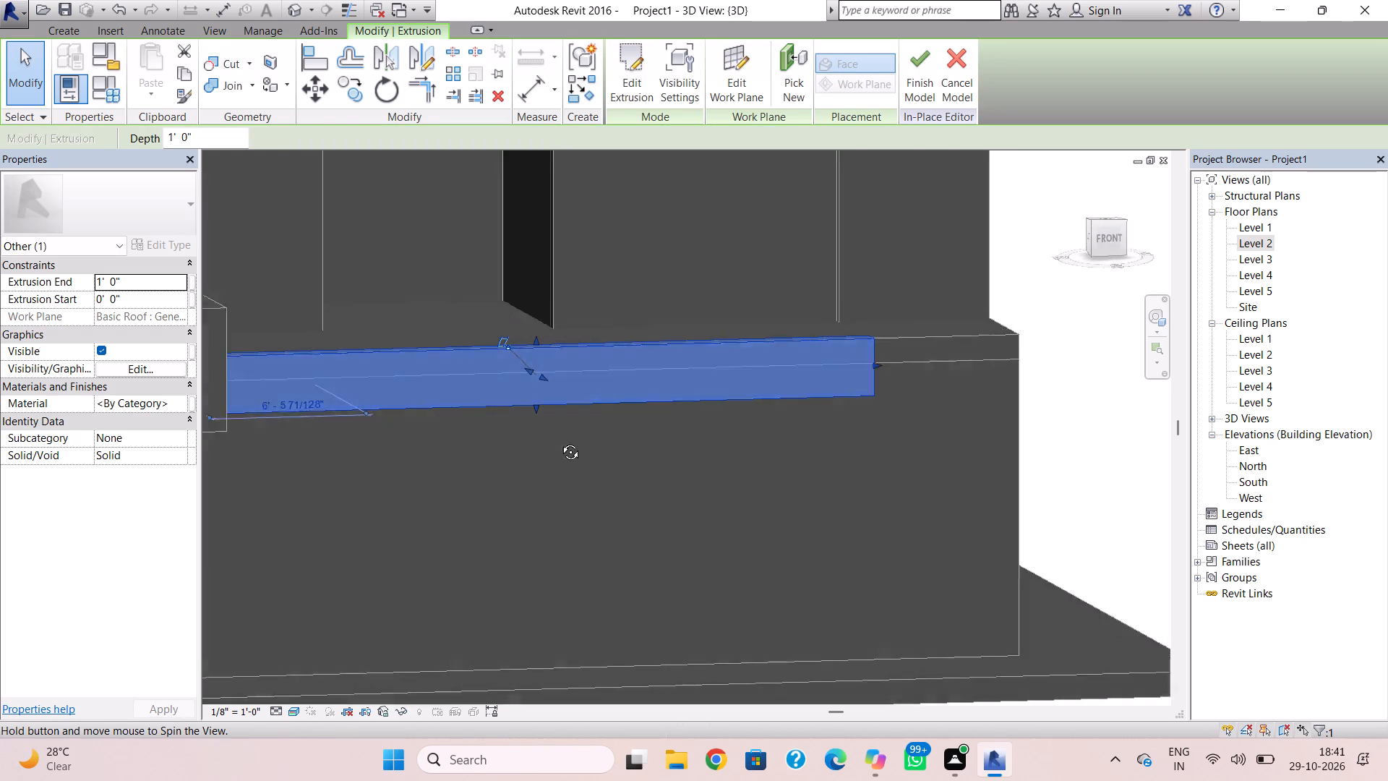
{"action": "right_click_drag", "start_coordinate": [560, 441], "coordinate": [540, 414], "text": "shift"}
{"action": "left_click", "coordinate": [542, 408]}
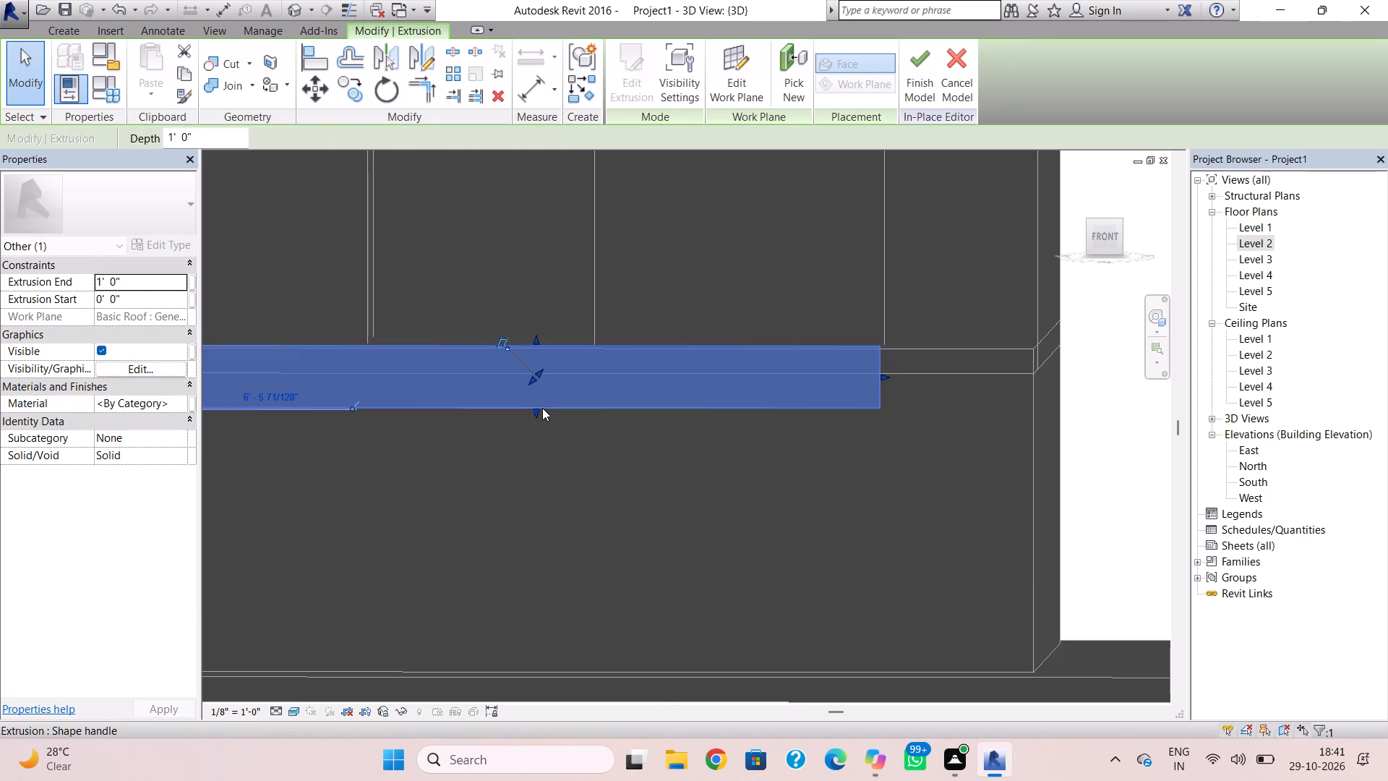
{"action": "left_click", "coordinate": [889, 380]}
{"action": "left_click", "coordinate": [946, 404]}
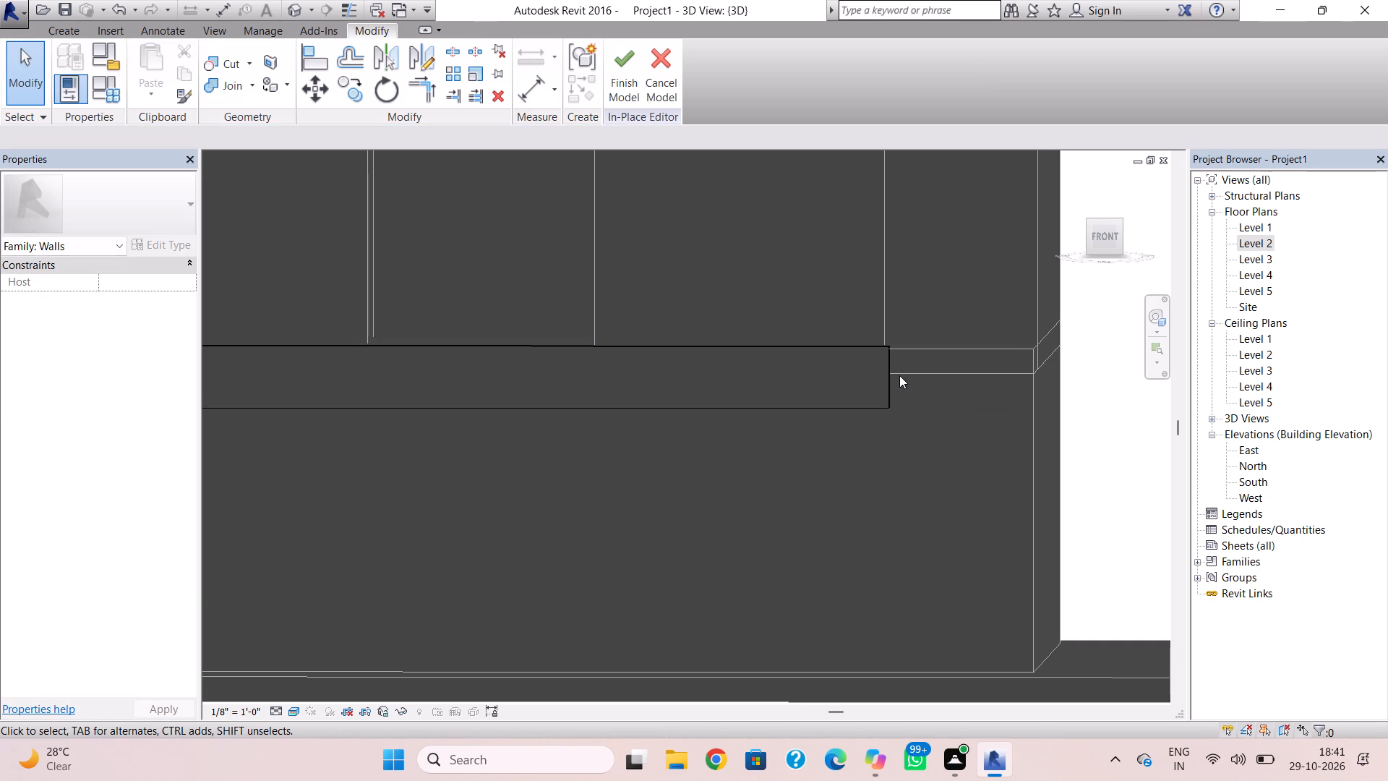
{"action": "left_click", "coordinate": [893, 377]}
{"action": "scroll", "coordinate": [895, 379], "scroll_direction": "up", "scroll_amount": 8}
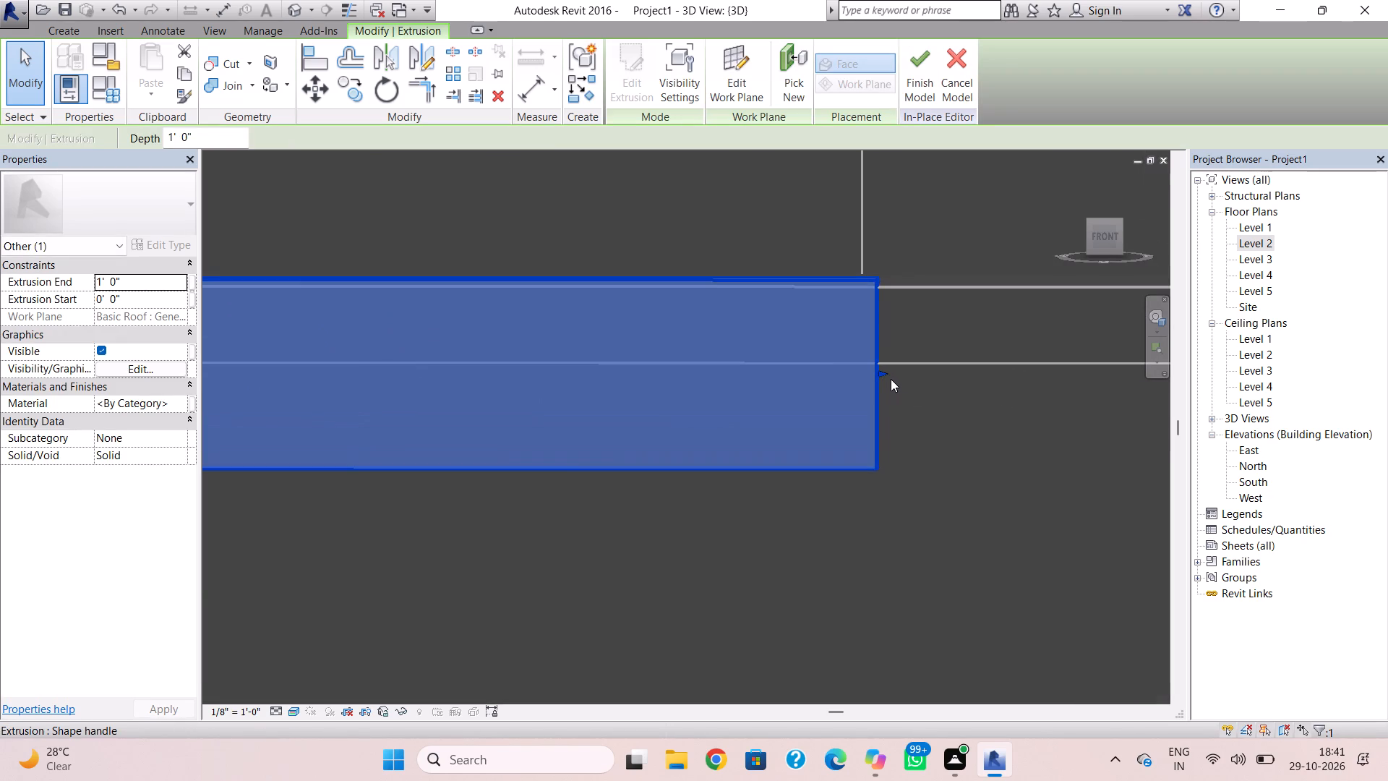
{"action": "left_click_drag", "start_coordinate": [883, 376], "coordinate": [865, 373]}
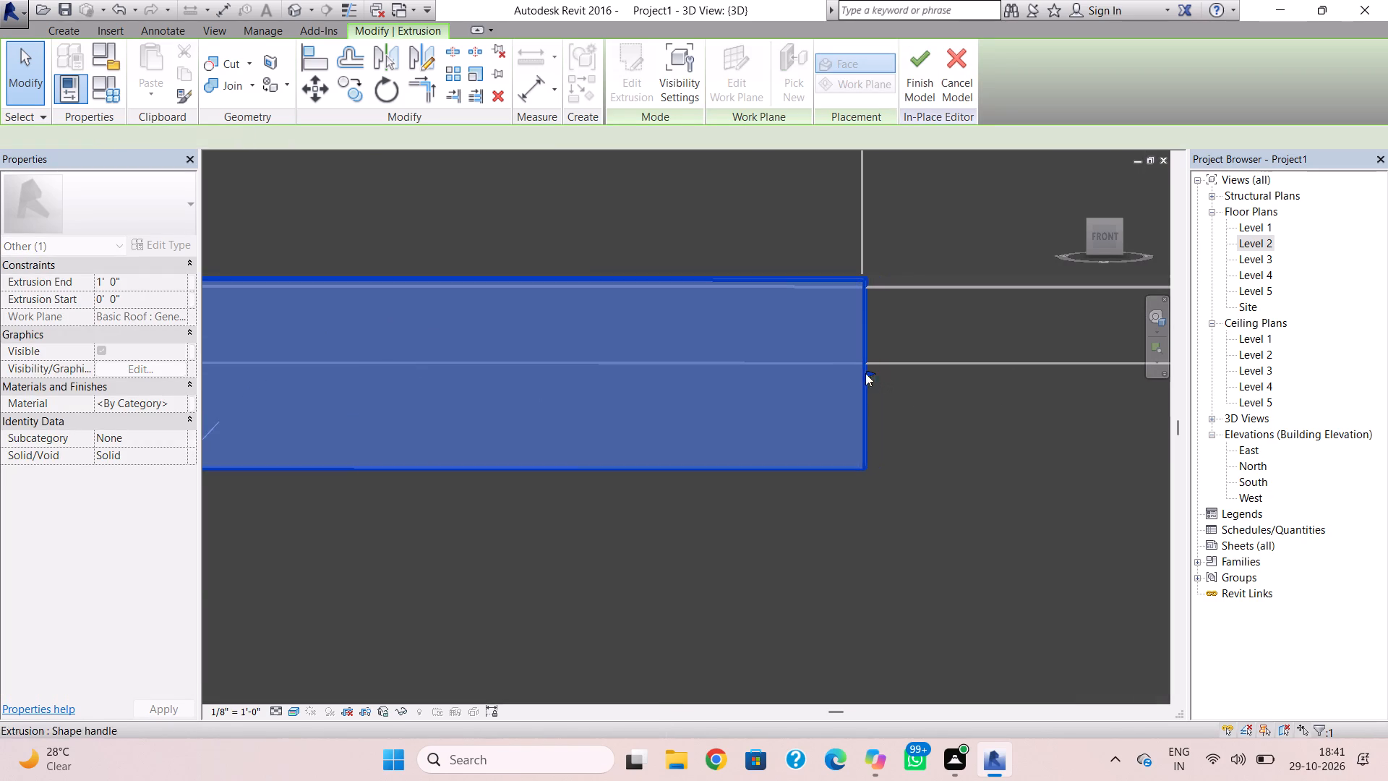
{"action": "left_click", "coordinate": [920, 388]}
Finish the in-place wall model of the band.
{"action": "scroll", "coordinate": [726, 396], "scroll_direction": "down", "scroll_amount": 5}
{"action": "scroll", "coordinate": [658, 411], "scroll_direction": "down", "scroll_amount": 3}
{"action": "middle_click_drag", "start_coordinate": [657, 411], "coordinate": [797, 374]}
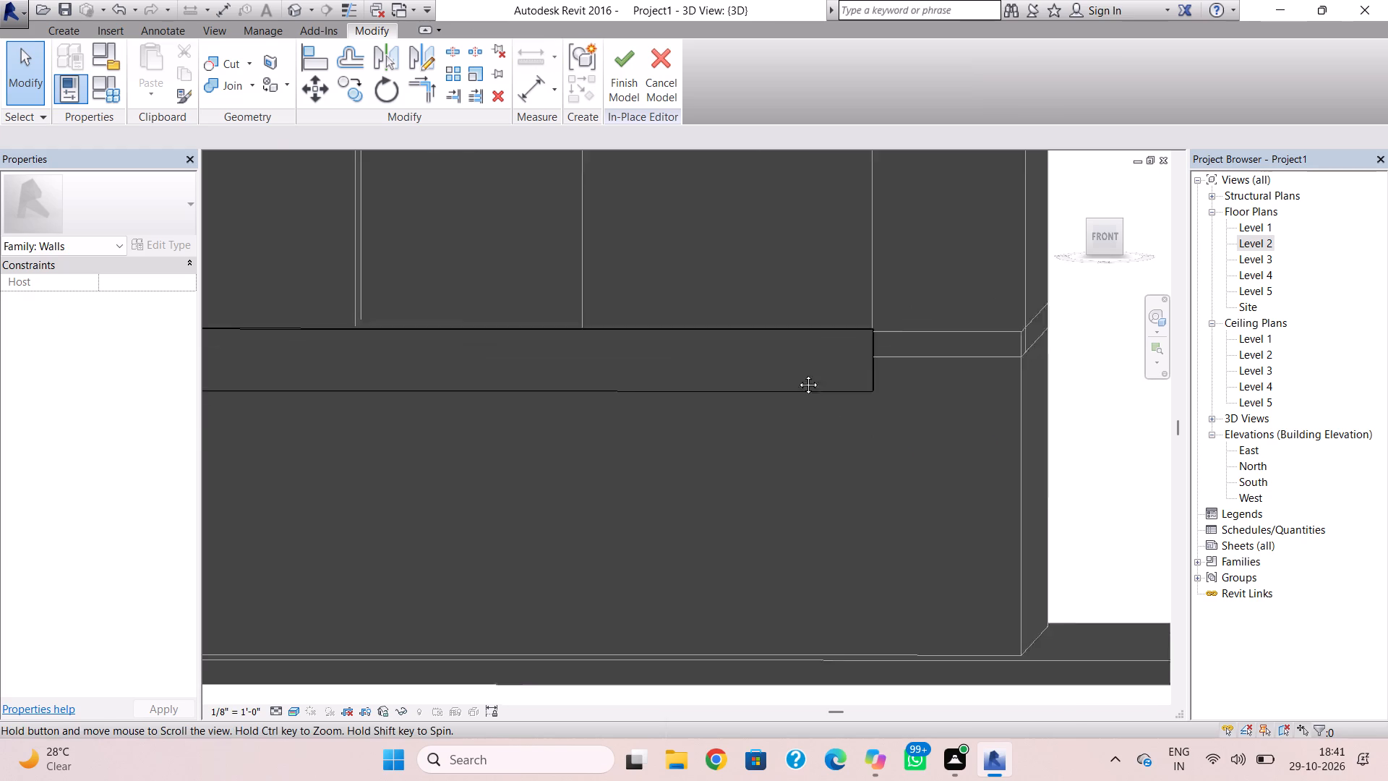
{"action": "middle_click_drag", "start_coordinate": [797, 374], "coordinate": [806, 371]}
{"action": "scroll", "coordinate": [721, 433], "scroll_direction": "down", "scroll_amount": 2}
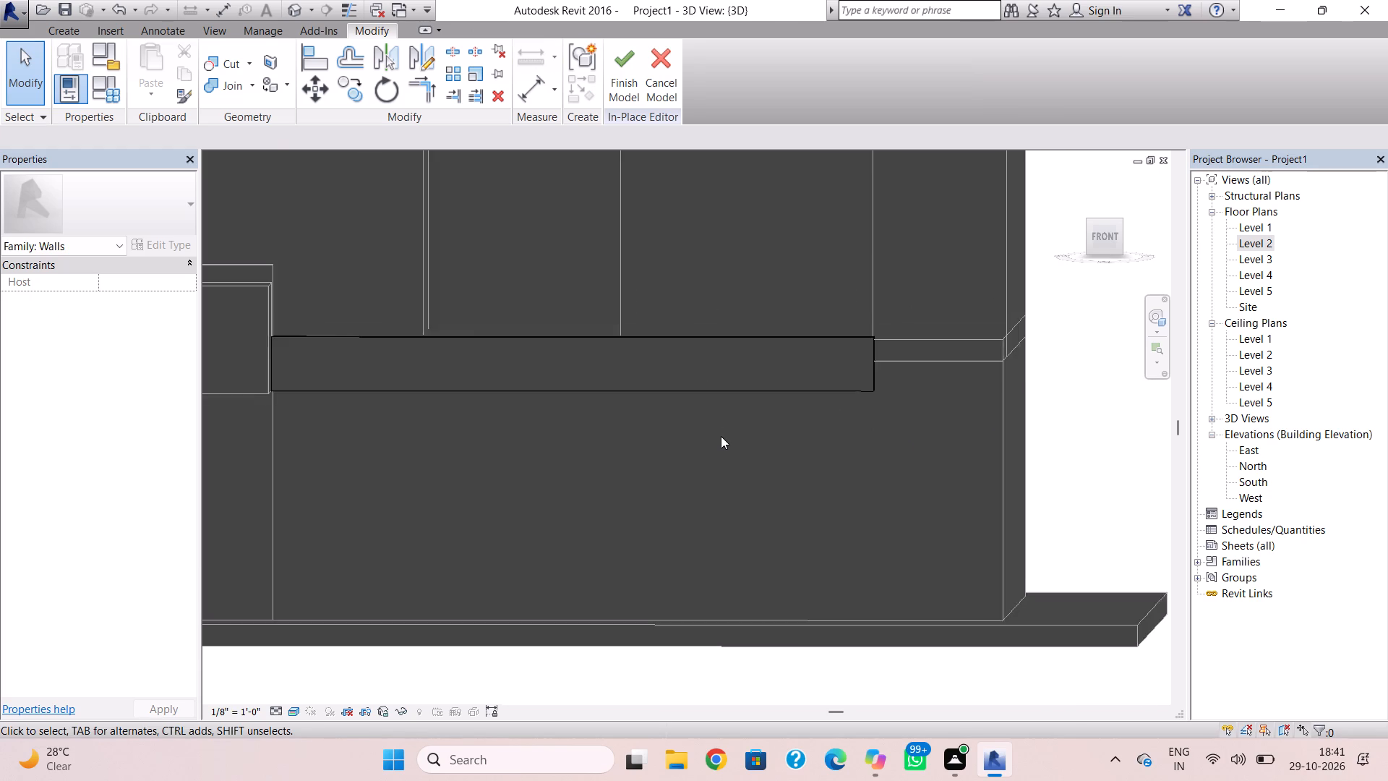
{"action": "scroll", "coordinate": [721, 436], "scroll_direction": "down", "scroll_amount": 1}
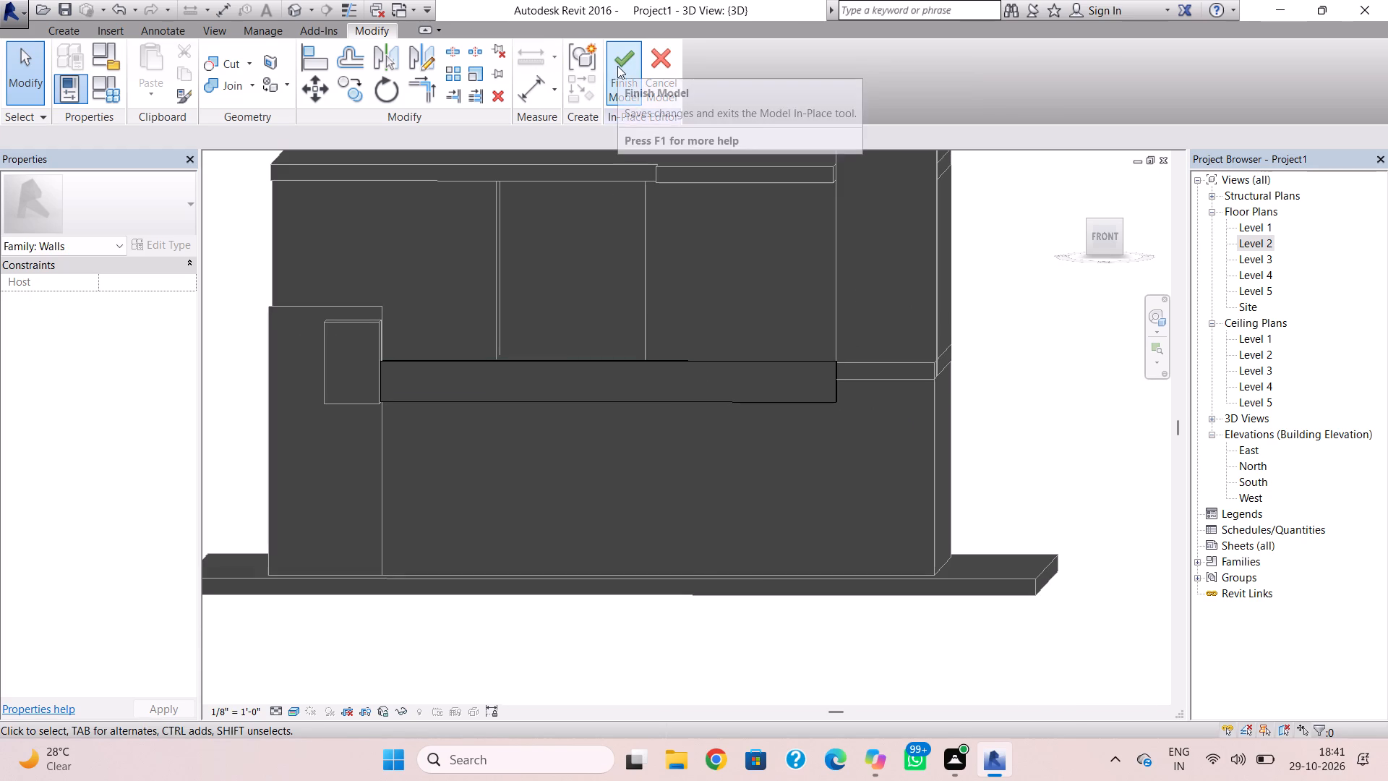
{"action": "left_click", "coordinate": [617, 66]}
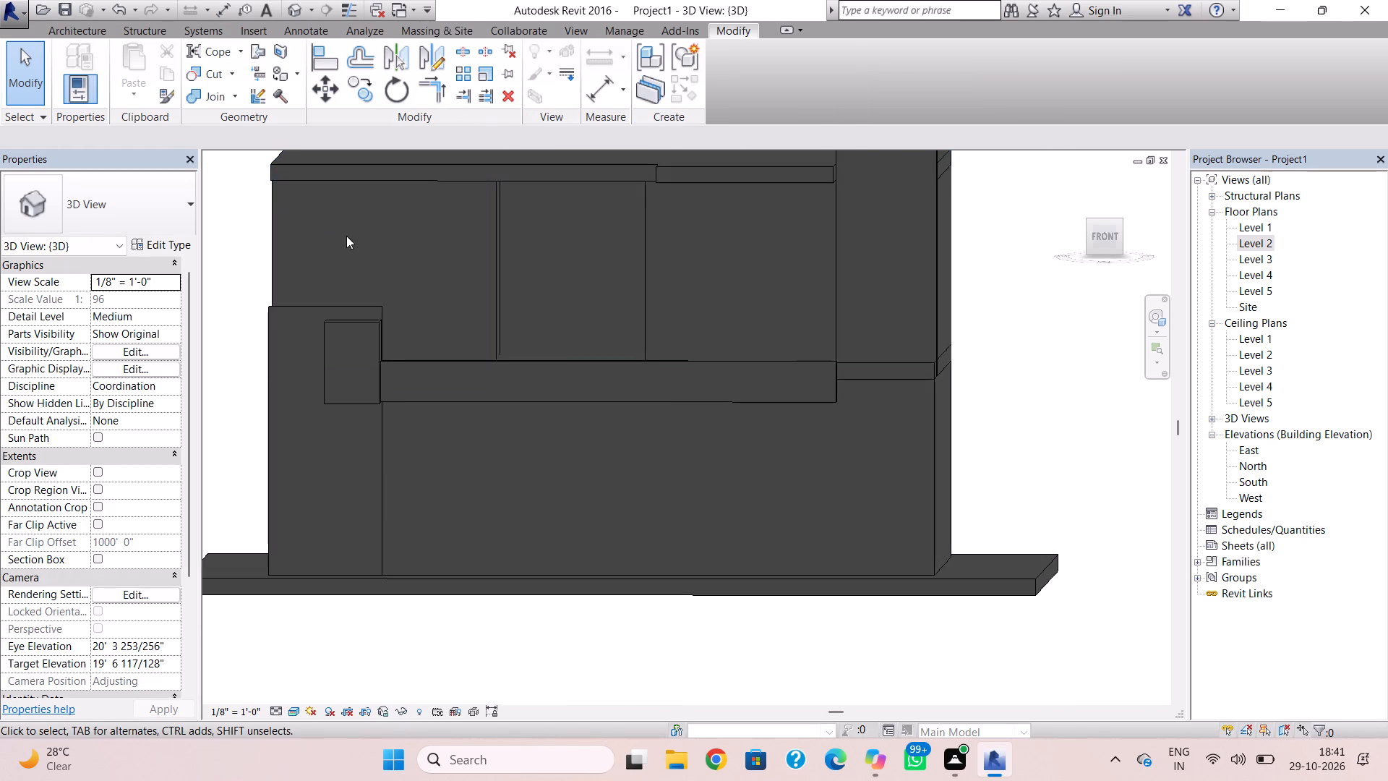
Copy the in-place block on the corner wall and paste it aligned to Level 2.
{"action": "left_click", "coordinate": [85, 32]}
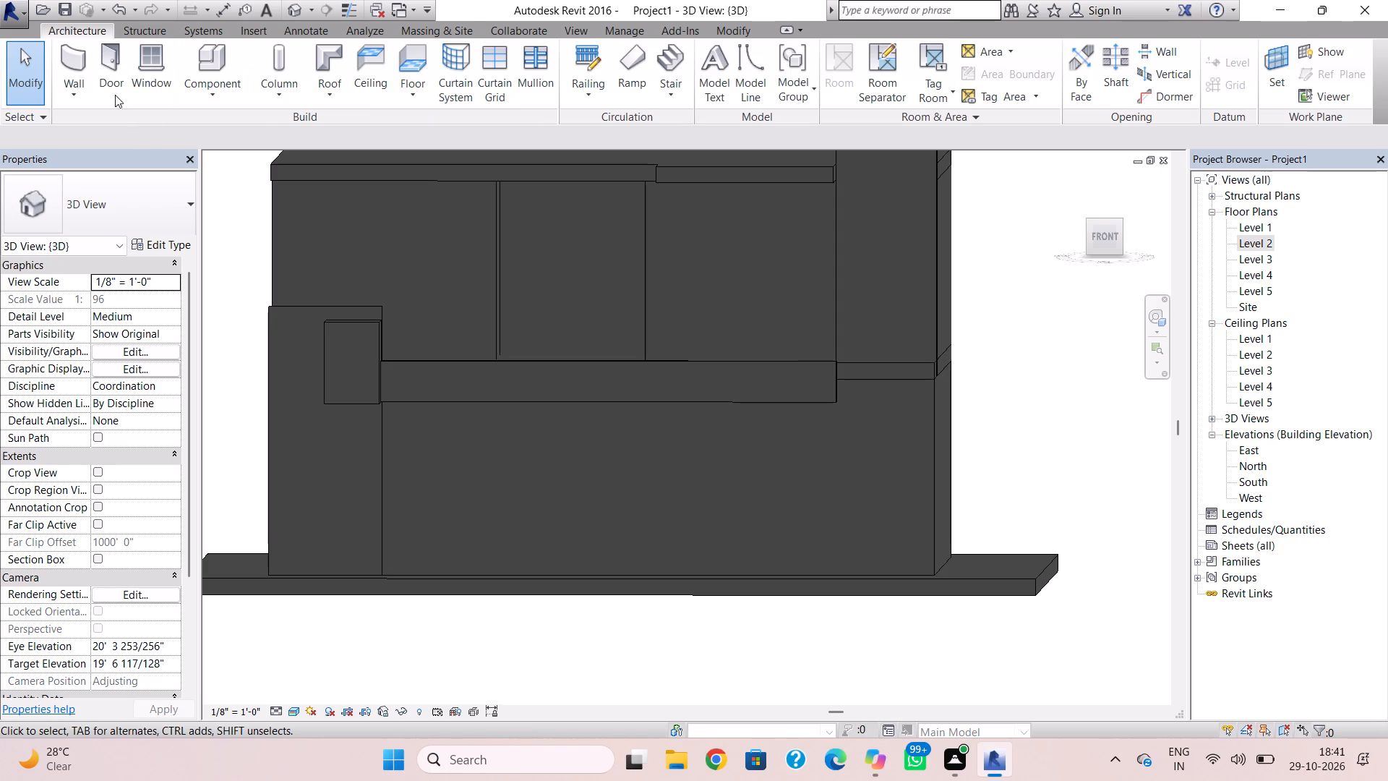
{"action": "left_click", "coordinate": [374, 346]}
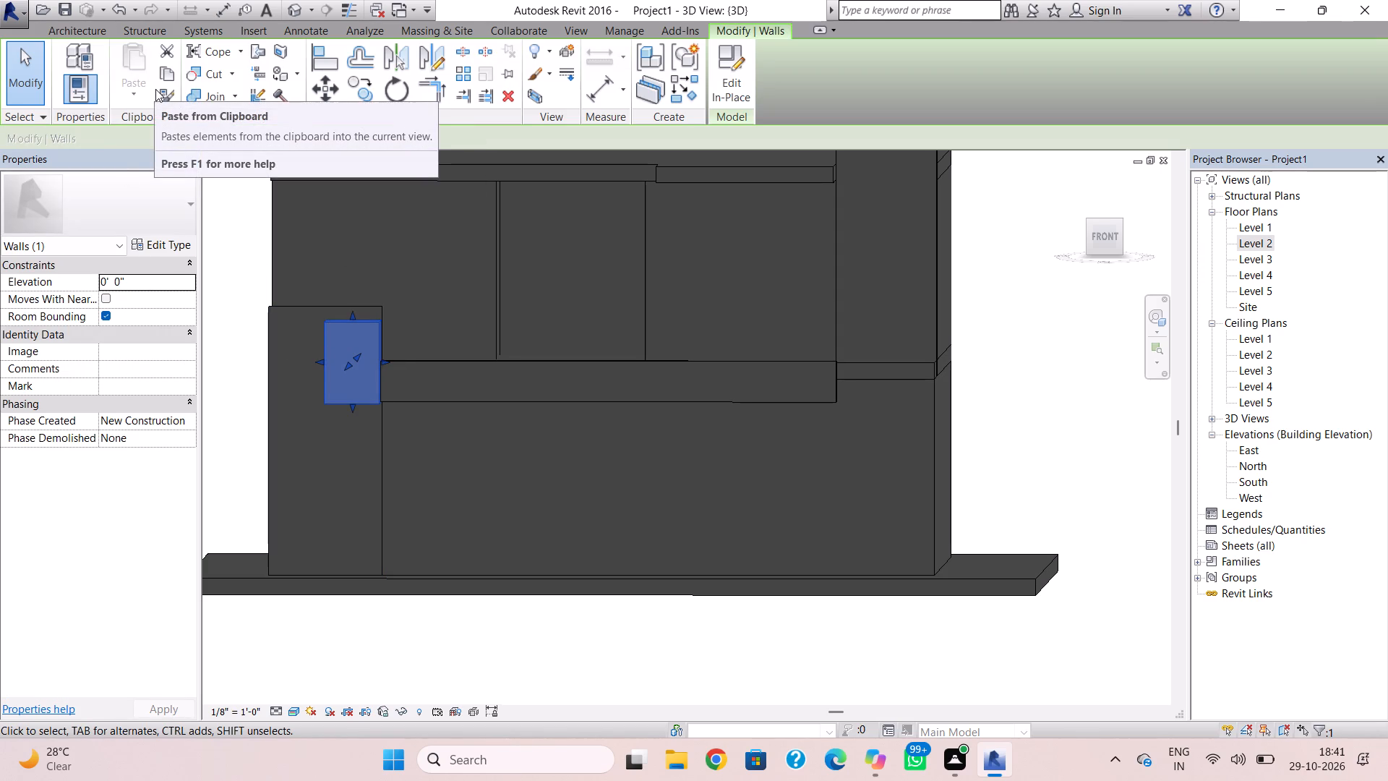
{"action": "left_click", "coordinate": [158, 78]}
{"action": "left_click", "coordinate": [132, 92]}
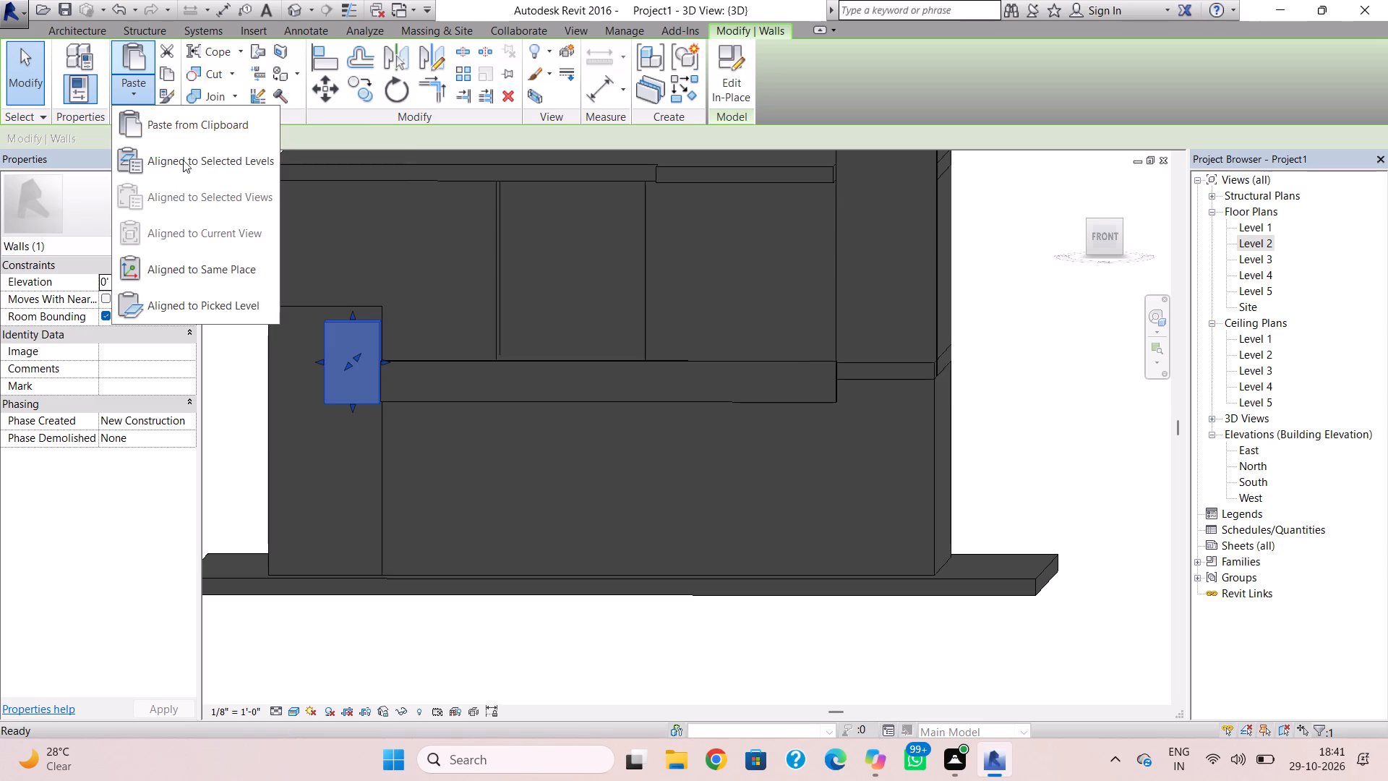
{"action": "left_click", "coordinate": [189, 170]}
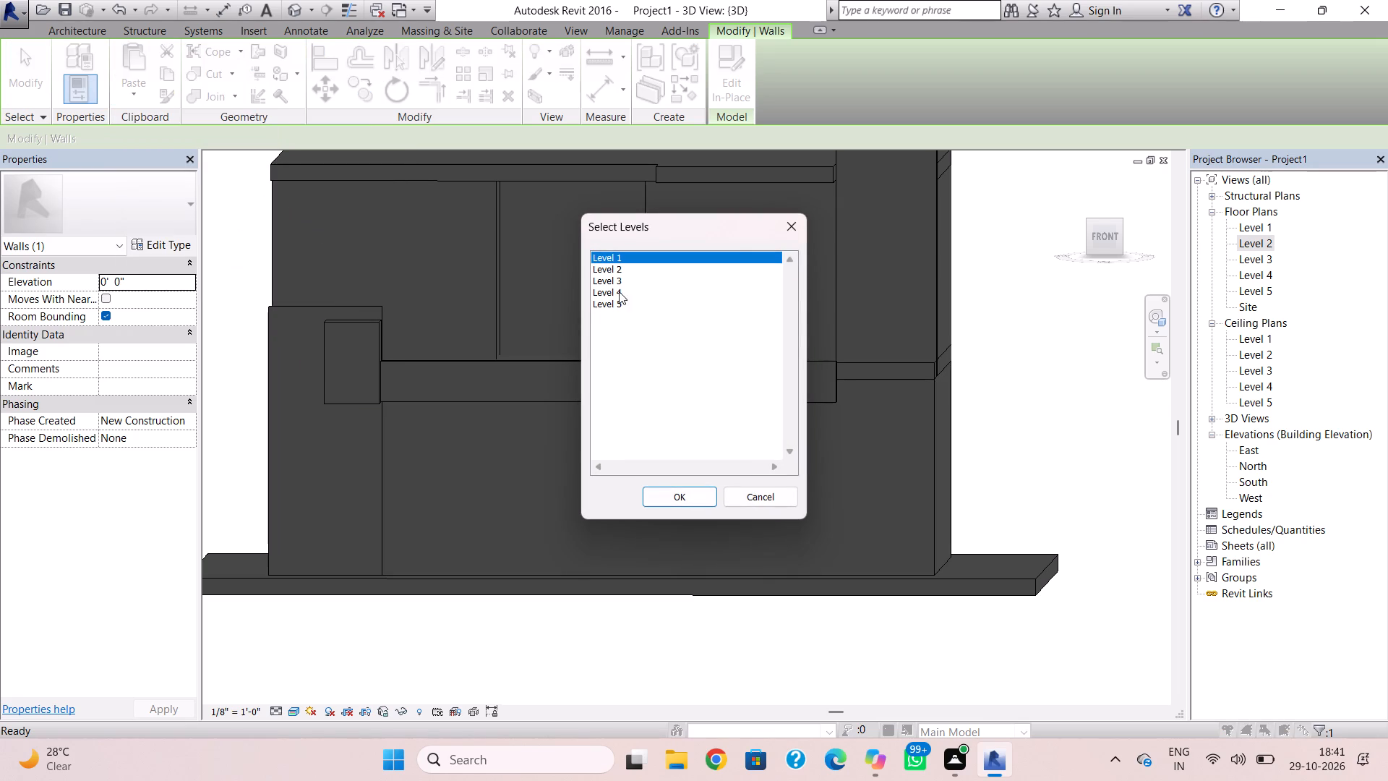
{"action": "left_click", "coordinate": [618, 273]}
{"action": "left_click", "coordinate": [658, 498]}
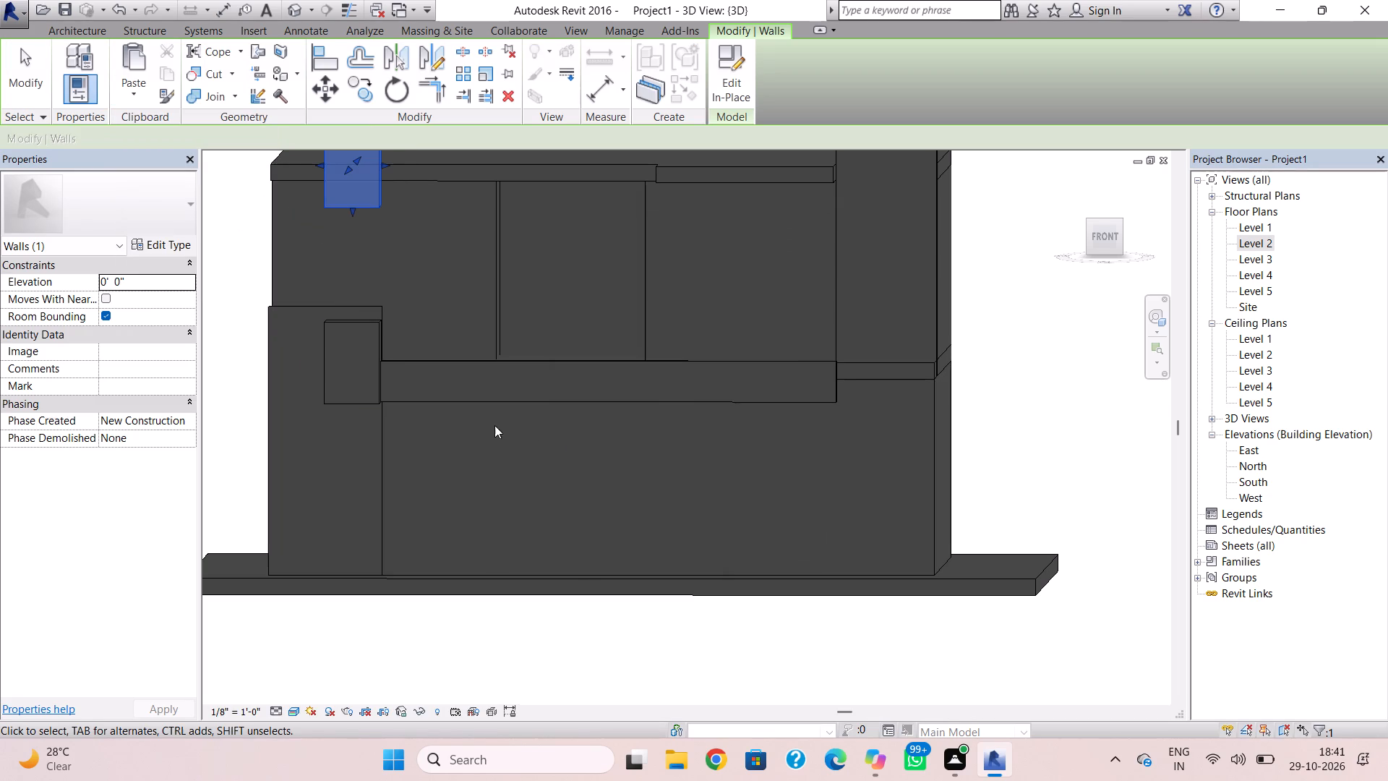
Lower the pasted block to an elevation of -11' 3", close to the original block's height.
{"action": "key", "text": "Down"}
{"action": "key", "text": "Down"}
{"action": "key", "text": "Down"}
{"action": "key", "text": "Down"}
{"action": "key", "text": "Down"}
{"action": "key", "text": "Down"}
{"action": "key", "text": "Down"}
{"action": "key", "text": "Down"}
{"action": "key", "text": "Down"}
{"action": "key", "text": "Down"}
{"action": "key", "text": "Down"}
{"action": "key", "text": "Down"}
{"action": "key", "text": "Down"}
{"action": "key", "text": "Down"}
{"action": "key", "text": "Down"}
{"action": "key", "text": "Down"}
{"action": "key", "text": "Down"}
{"action": "key", "text": "Down"}
{"action": "key", "text": "Down"}
{"action": "key", "text": "Down"}
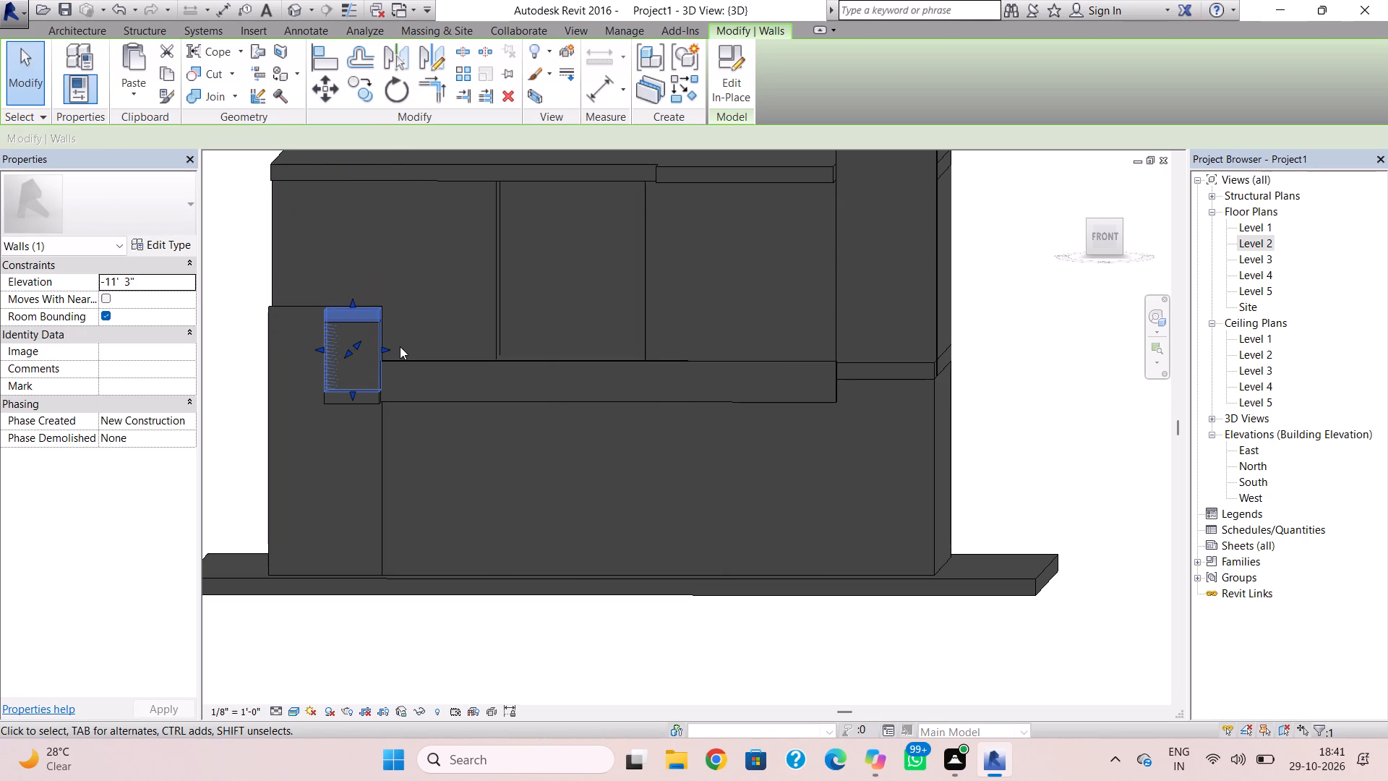
Move the pasted block east along the facade until it sits near the middle of the front band.
{"action": "key", "text": "Right"}
{"action": "key", "text": "Right"}
{"action": "key", "text": "Right"}
{"action": "key", "text": "Right"}
{"action": "key", "text": "Right"}
{"action": "key", "text": "Right"}
{"action": "key", "text": "Right"}
{"action": "key", "text": "Right"}
{"action": "key", "text": "Right"}
{"action": "key", "text": "Right"}
{"action": "key", "text": "Right"}
{"action": "key", "text": "Right"}
{"action": "key", "text": "Right"}
{"action": "key", "text": "Right"}
{"action": "key", "text": "Right"}
{"action": "key", "text": "Right"}
{"action": "key", "text": "Right"}
{"action": "key", "text": "Right"}
{"action": "key", "text": "Right"}
{"action": "key", "text": "Right"}
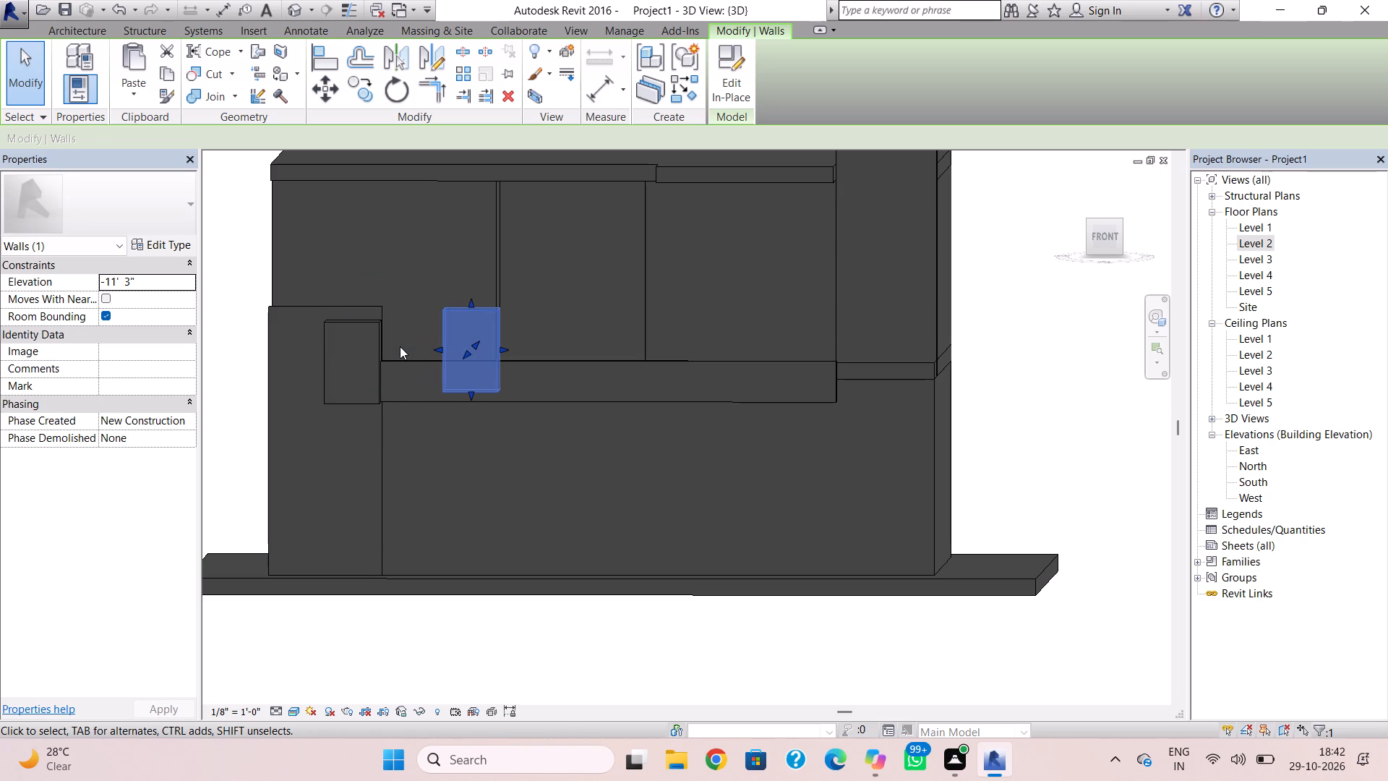
{"action": "key", "text": "Right"}
{"action": "key", "text": "Right"}
{"action": "key", "text": "Right"}
{"action": "key", "text": "Right"}
{"action": "key", "text": "Right"}
{"action": "key", "text": "Right"}
{"action": "key", "text": "Right"}
{"action": "key", "text": "Right"}
{"action": "key", "text": "Right"}
{"action": "key", "text": "Right"}
{"action": "key", "text": "Right"}
{"action": "key", "text": "Right"}
{"action": "key", "text": "Right"}
{"action": "key", "text": "Right"}
{"action": "key", "text": "Right"}
{"action": "key", "text": "Right"}
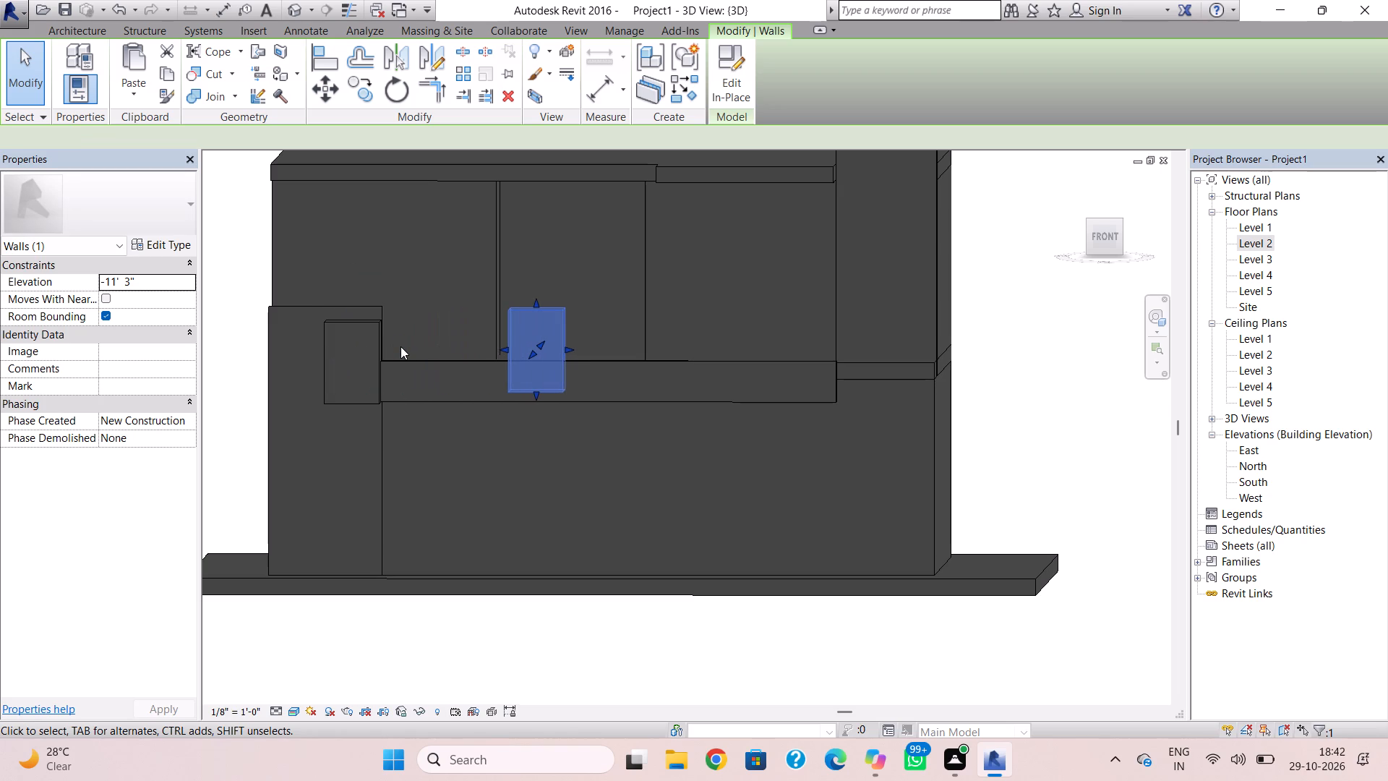
{"action": "key", "text": "Right"}
{"action": "key", "text": "Right"}
{"action": "key", "text": "Right"}
{"action": "key", "text": "Right"}
{"action": "key", "text": "Right"}
{"action": "key", "text": "Right"}
{"action": "key", "text": "Right"}
{"action": "key", "text": "Right"}
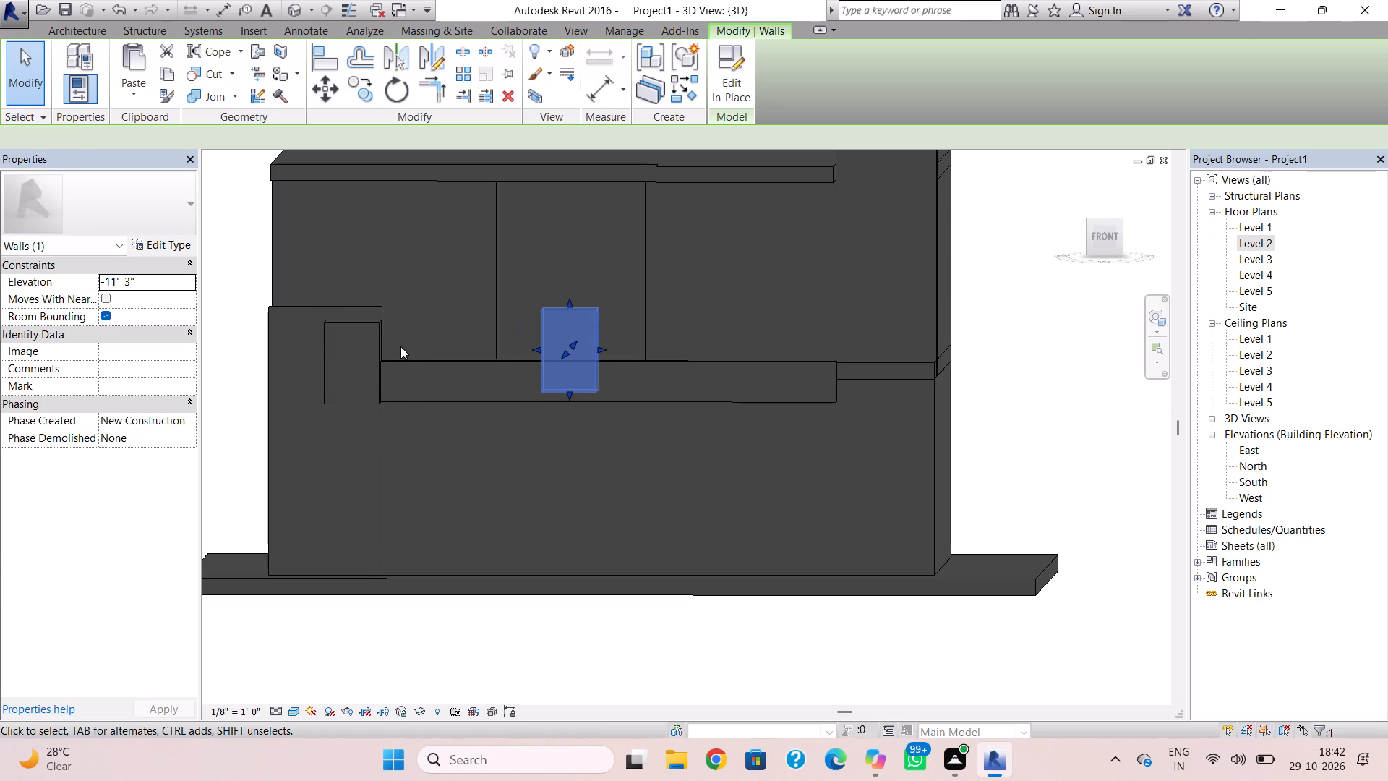
{"action": "key", "text": "Right"}
{"action": "key", "text": "Right"}
{"action": "key", "text": "Right"}
{"action": "key", "text": "Right"}
{"action": "key", "text": "Right"}
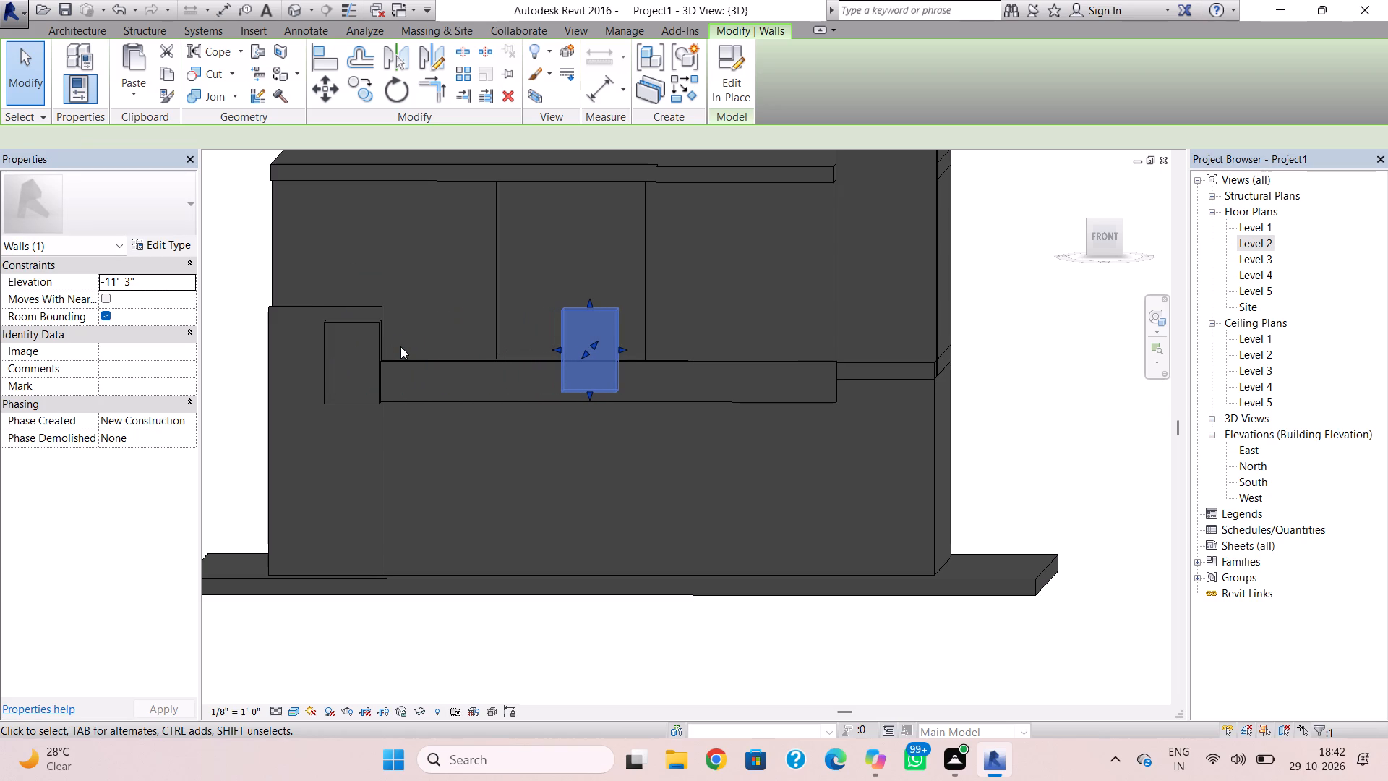
Lower the copied block to an elevation of -12' 0" so it is level with the corner block.
{"action": "key", "text": "Down"}
{"action": "key", "text": "Down"}
{"action": "key", "text": "Down"}
{"action": "key", "text": "Down"}
{"action": "key", "text": "Up"}
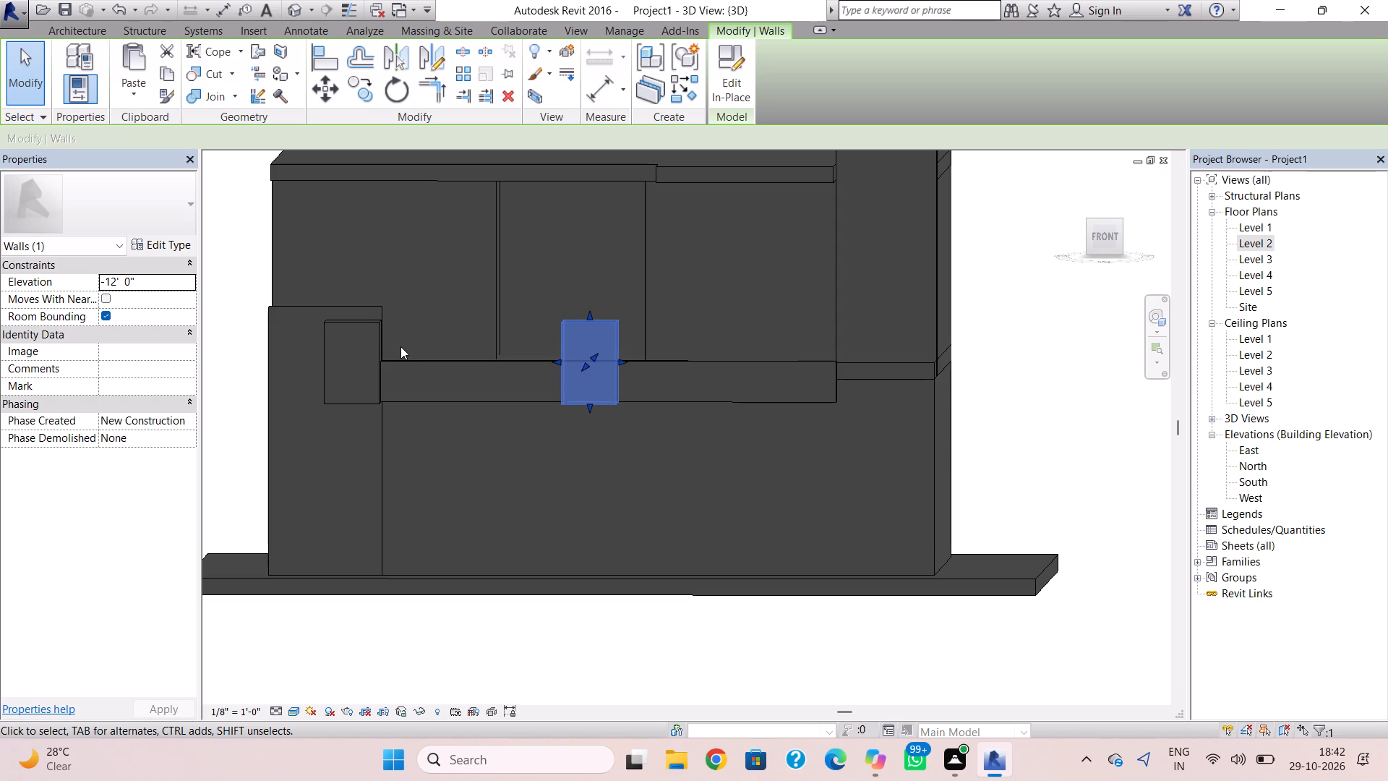
{"action": "left_click", "coordinate": [452, 438]}
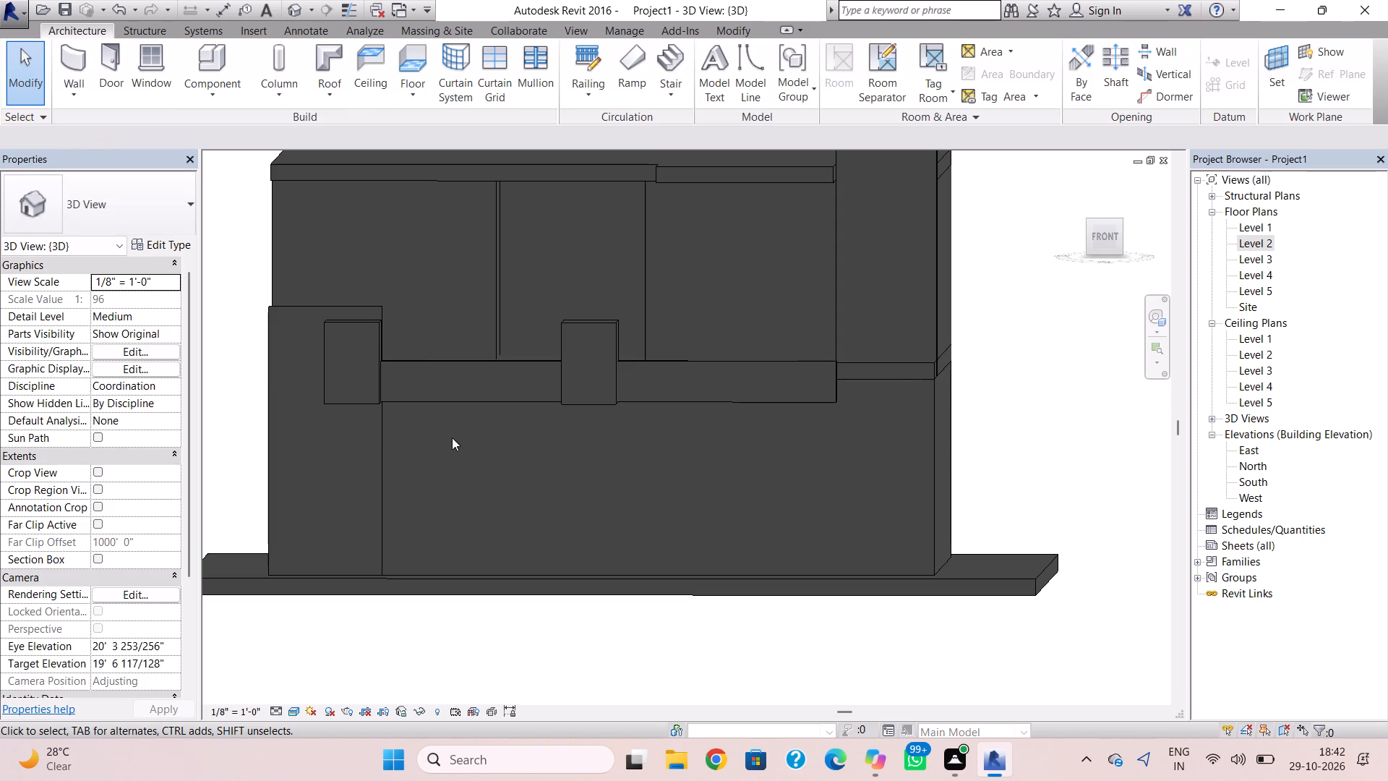
Reduce the corner block's depth by pulling its front face back toward the facade.
{"action": "right_click_drag", "start_coordinate": [452, 438], "coordinate": [612, 501], "text": "shift"}
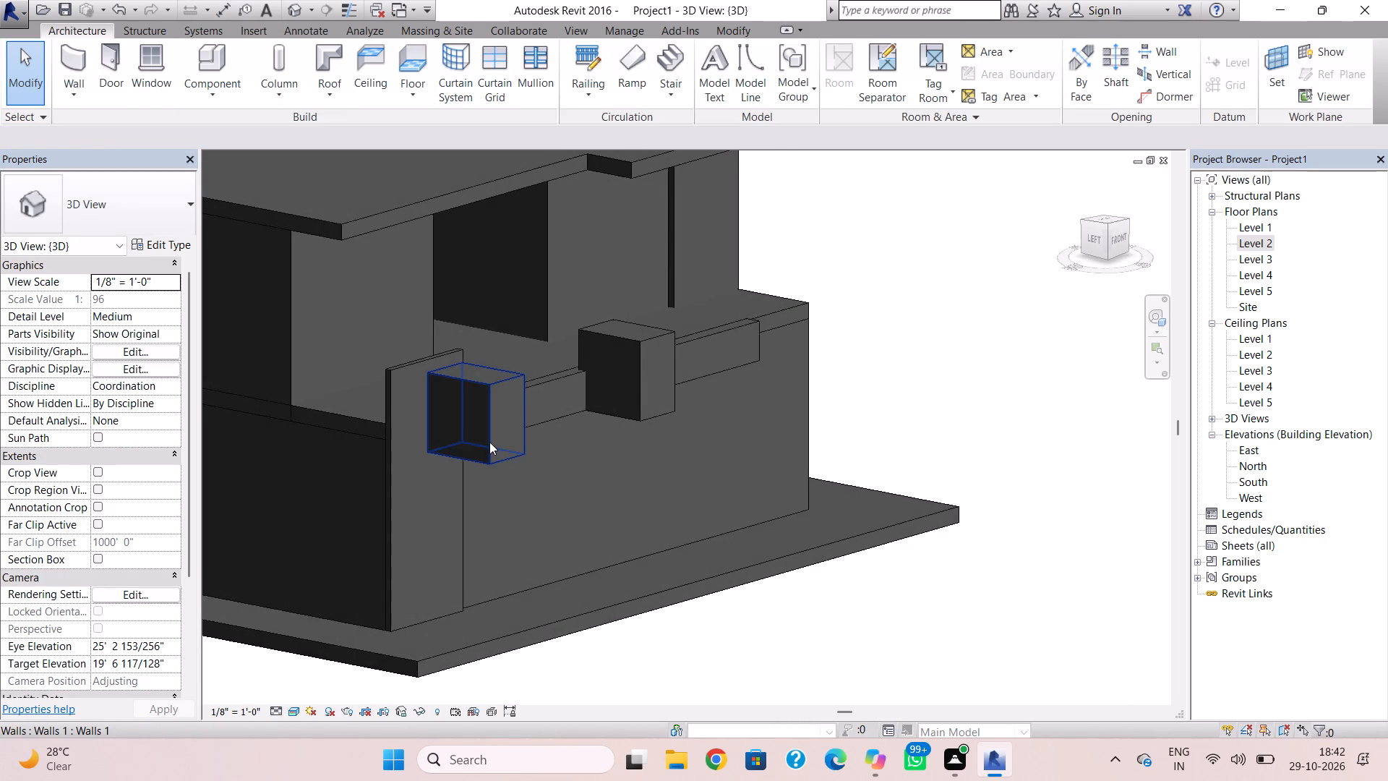
{"action": "left_click", "coordinate": [489, 442]}
{"action": "left_click_drag", "start_coordinate": [507, 417], "coordinate": [492, 407]}
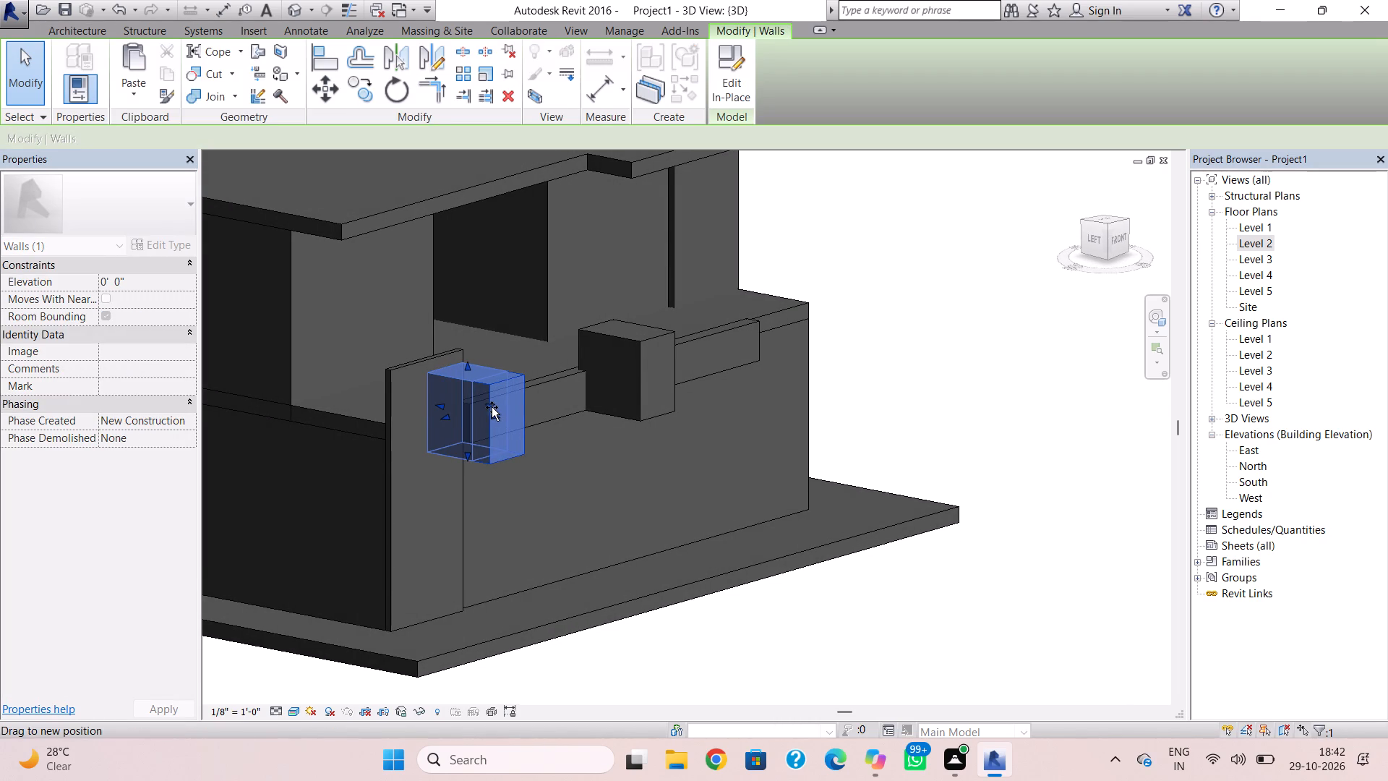
{"action": "left_click_drag", "start_coordinate": [492, 407], "coordinate": [477, 396]}
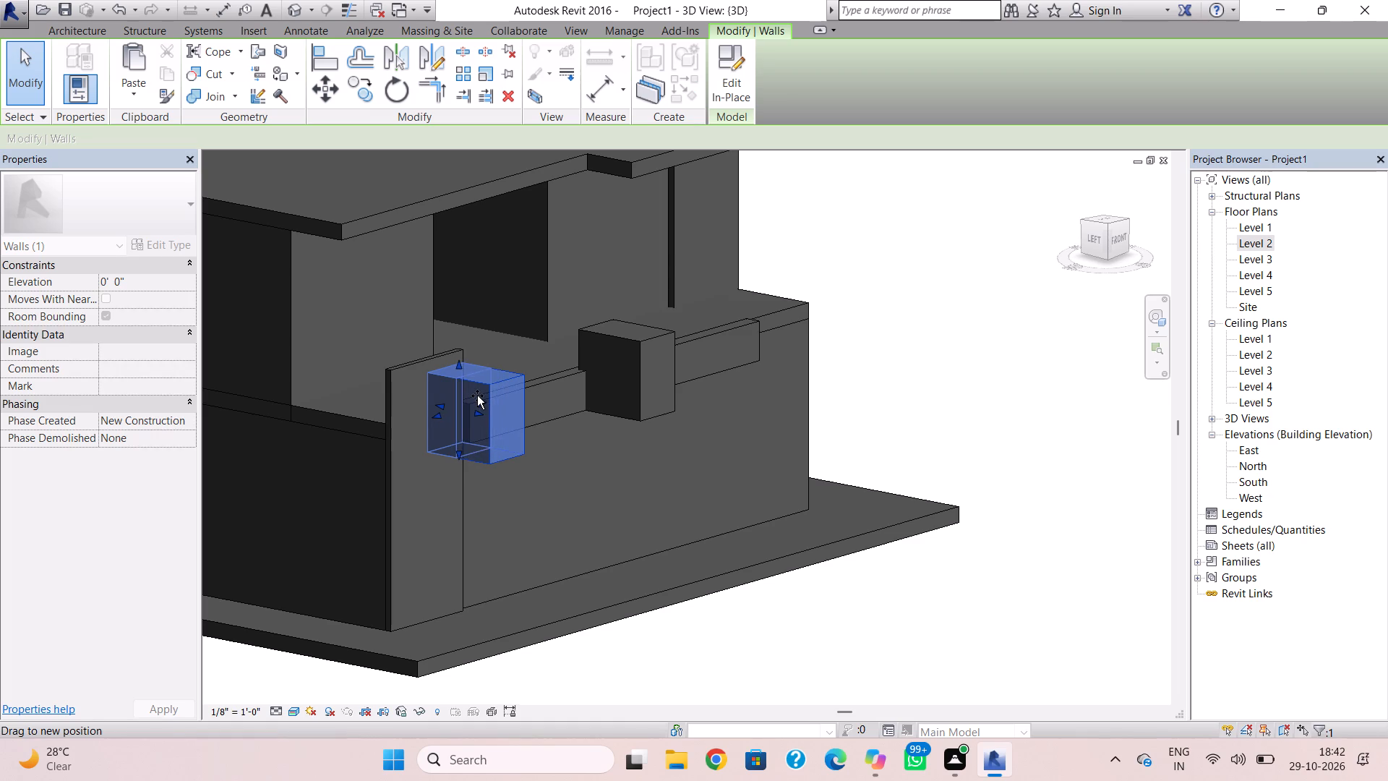
{"action": "left_click_drag", "start_coordinate": [477, 396], "coordinate": [481, 398]}
{"action": "left_click", "coordinate": [586, 433]}
Reduce the middle block's depth by pulling its front face back to roughly match the corner block.
{"action": "left_click", "coordinate": [649, 398]}
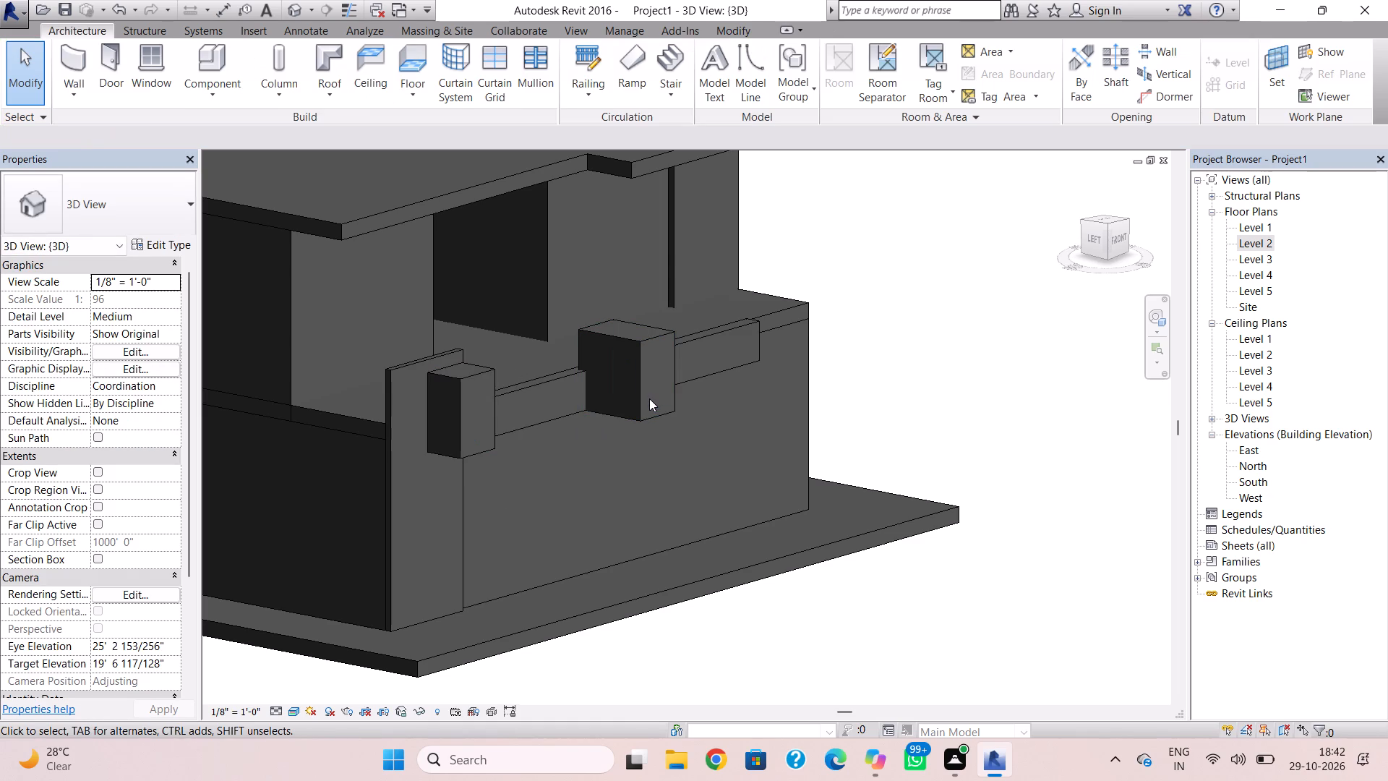
{"action": "left_click", "coordinate": [644, 401]}
{"action": "left_click_drag", "start_coordinate": [661, 376], "coordinate": [630, 378]}
{"action": "left_click", "coordinate": [654, 424]}
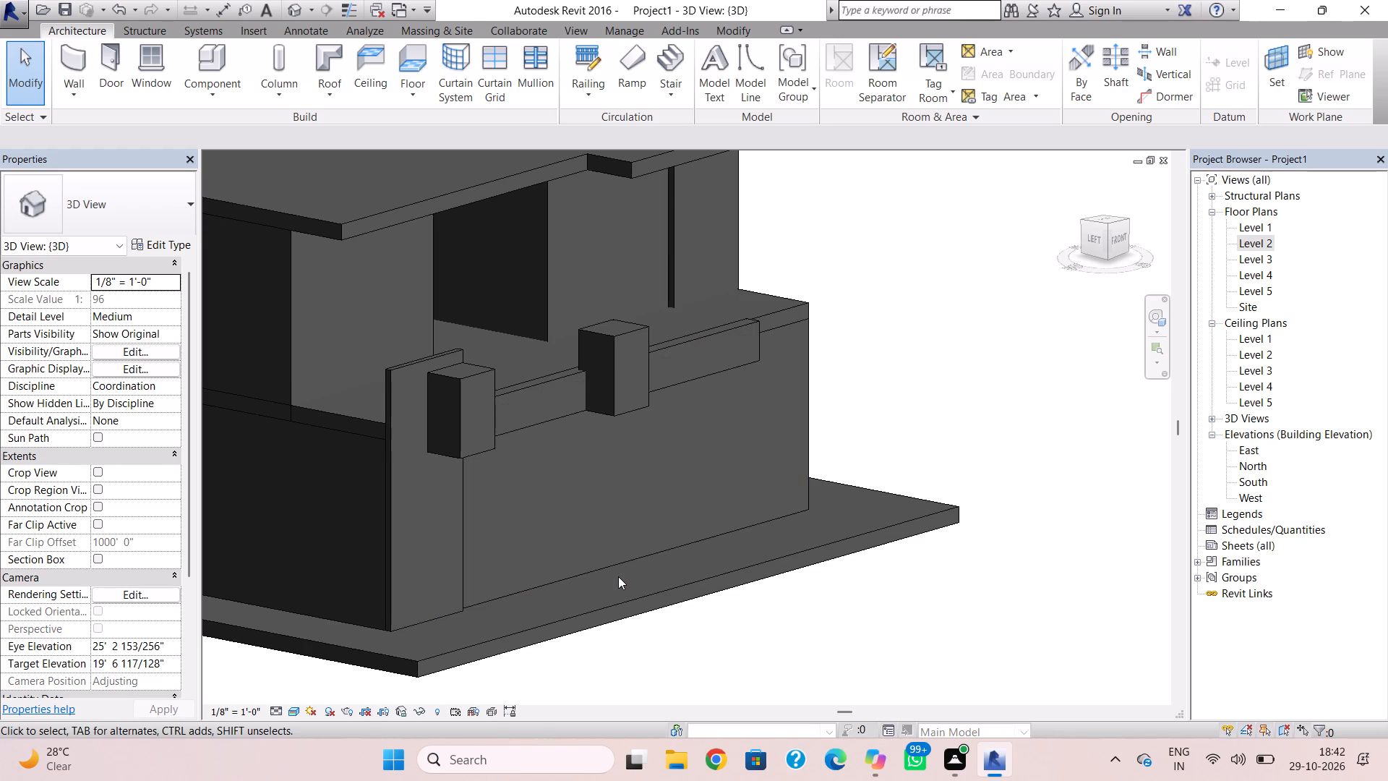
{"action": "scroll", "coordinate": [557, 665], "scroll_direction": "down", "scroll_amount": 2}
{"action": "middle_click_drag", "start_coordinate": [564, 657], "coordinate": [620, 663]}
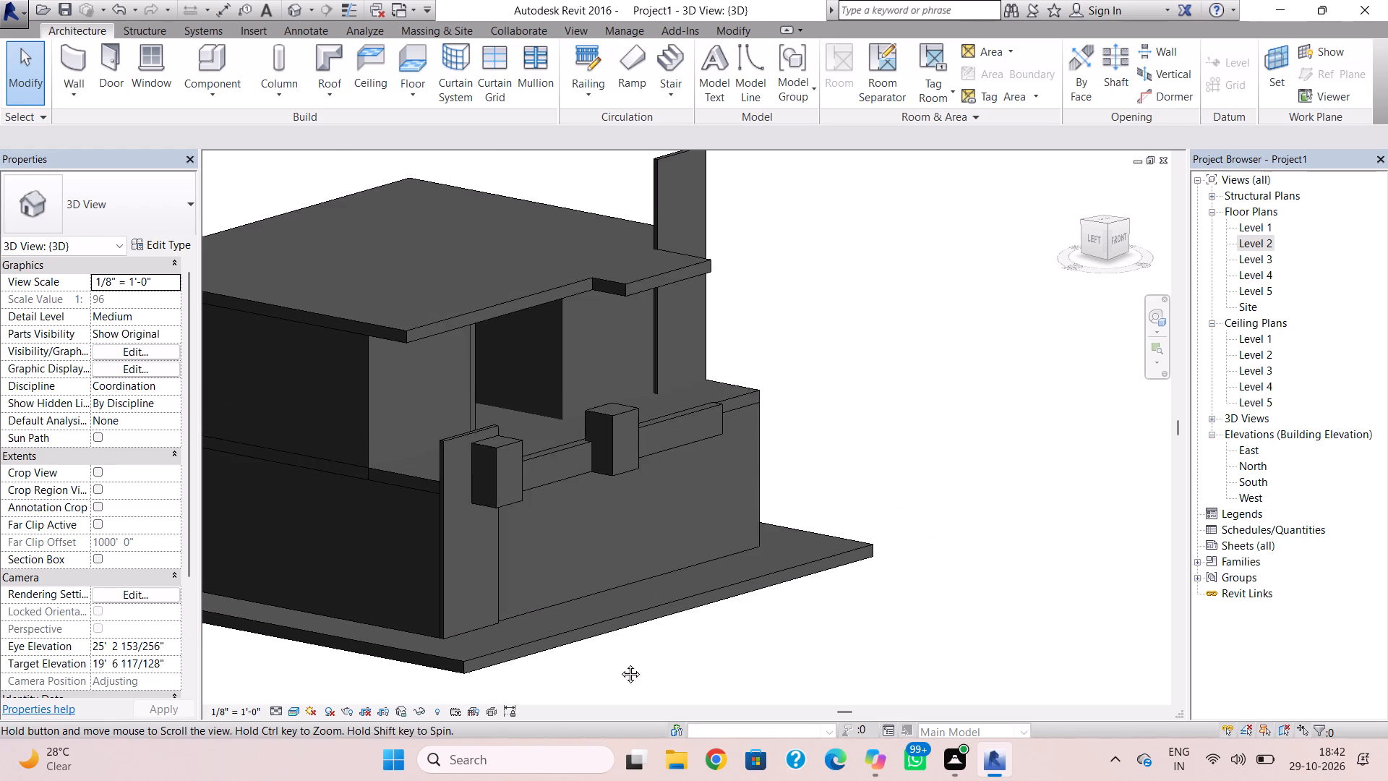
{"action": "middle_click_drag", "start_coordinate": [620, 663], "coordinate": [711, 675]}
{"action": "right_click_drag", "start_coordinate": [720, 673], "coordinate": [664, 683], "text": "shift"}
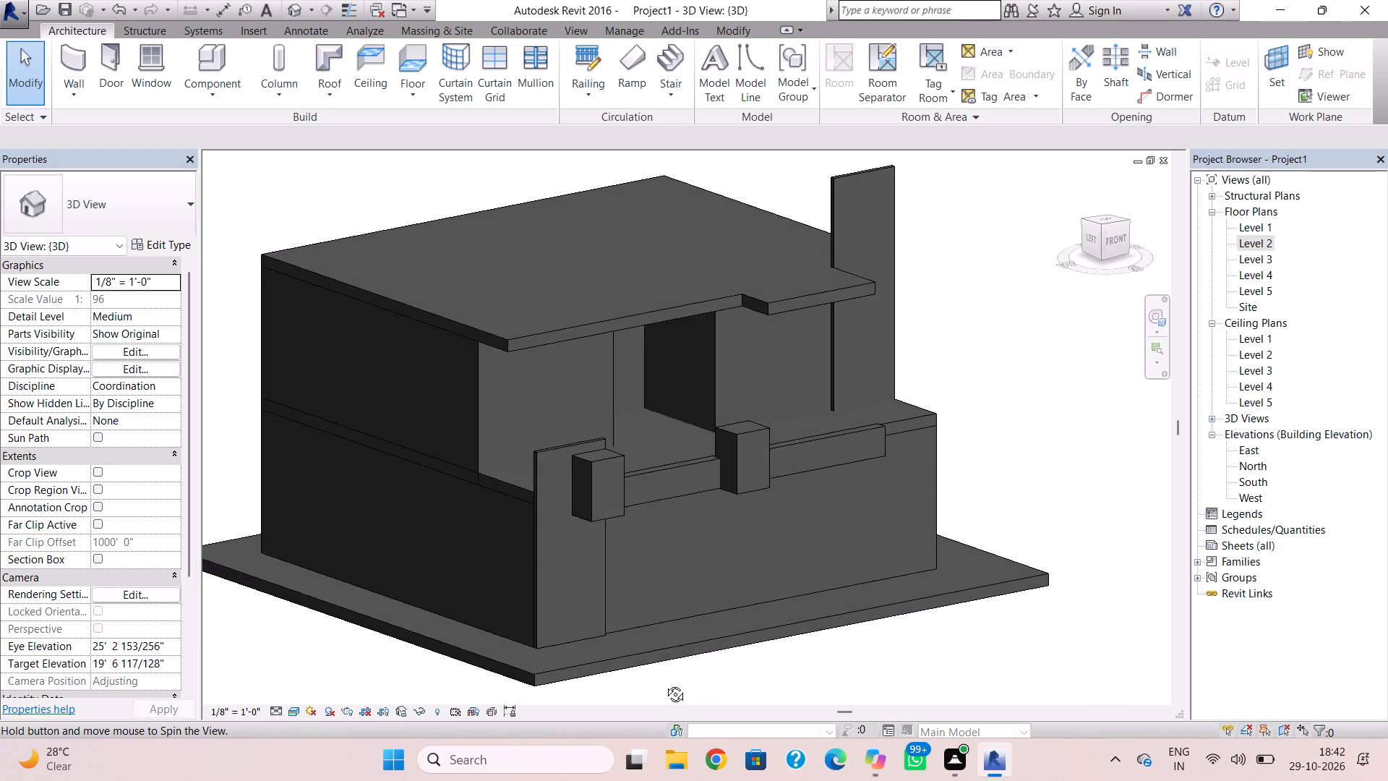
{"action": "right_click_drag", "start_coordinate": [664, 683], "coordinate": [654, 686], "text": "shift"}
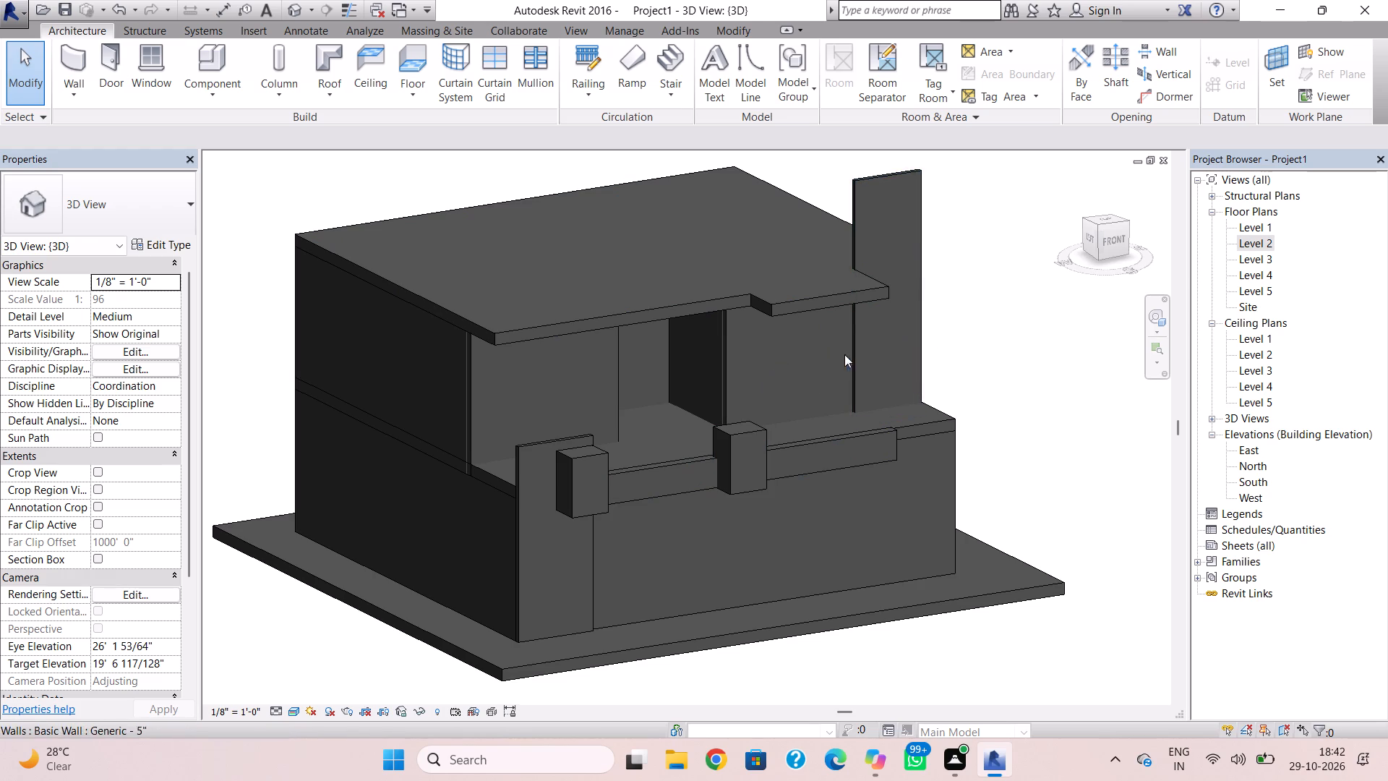
In the Level 3 floor plan, draw a Generic - 5" wall up to Level 4 along the roof's west edge, from north to south.
{"action": "double_click", "coordinate": [1246, 265]}
{"action": "scroll", "coordinate": [823, 499], "scroll_direction": "down", "scroll_amount": 4}
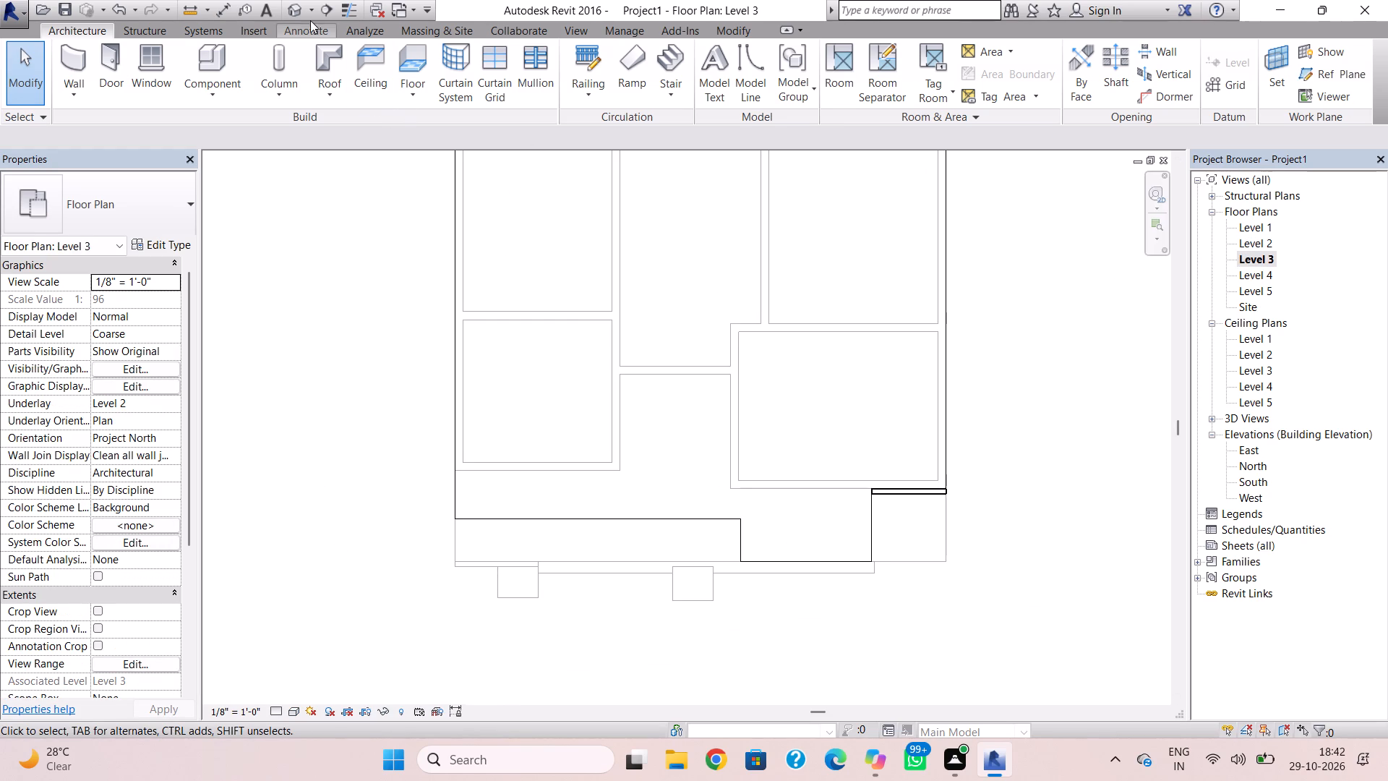
{"action": "left_click", "coordinate": [77, 59]}
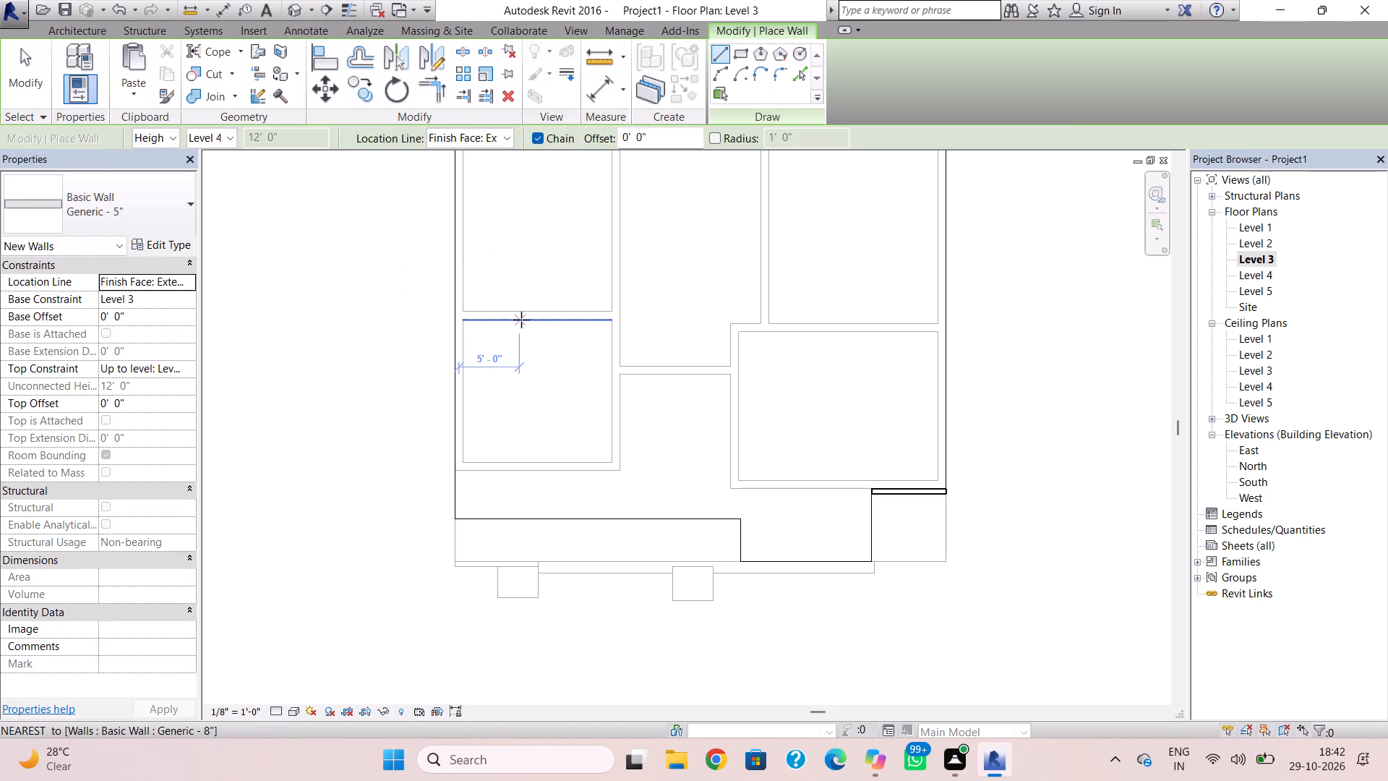
{"action": "middle_click_drag", "start_coordinate": [477, 342], "coordinate": [492, 409]}
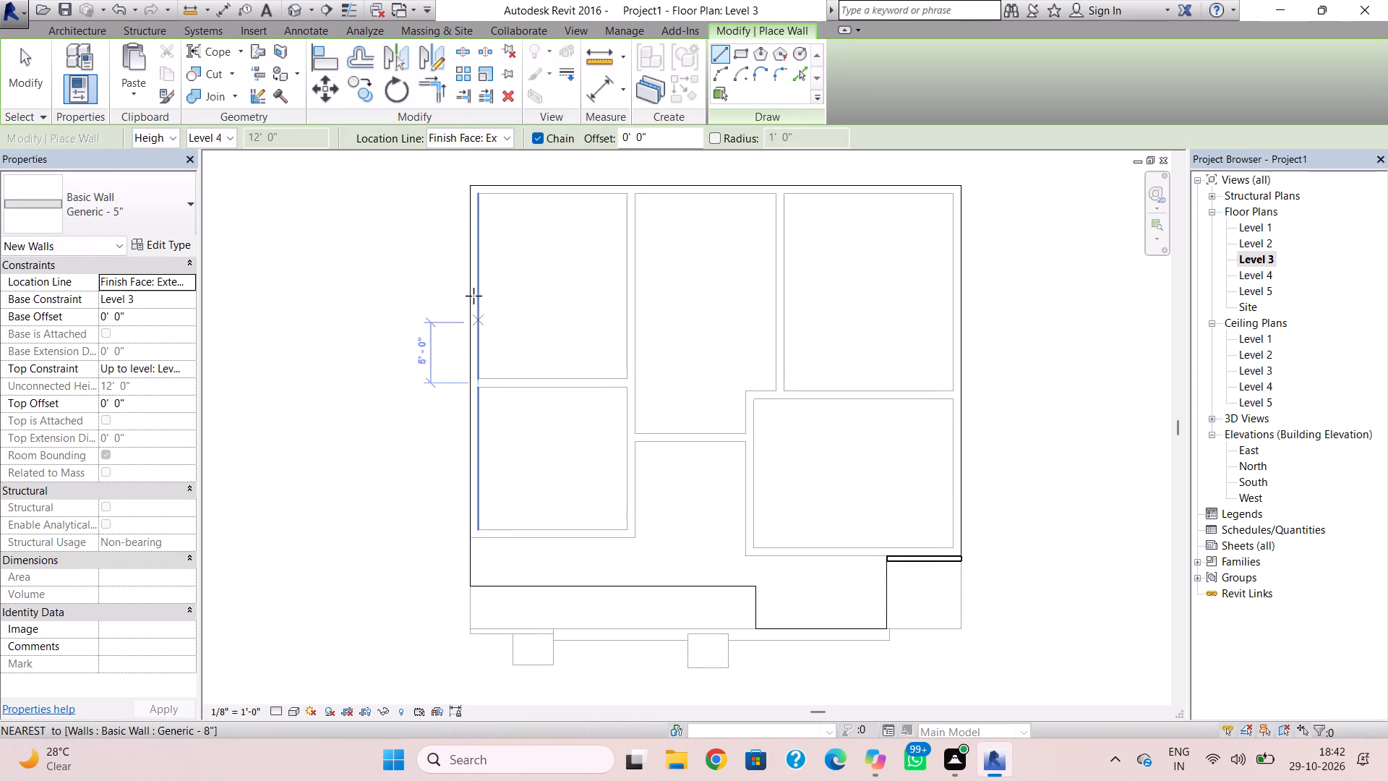
{"action": "left_click", "coordinate": [476, 191]}
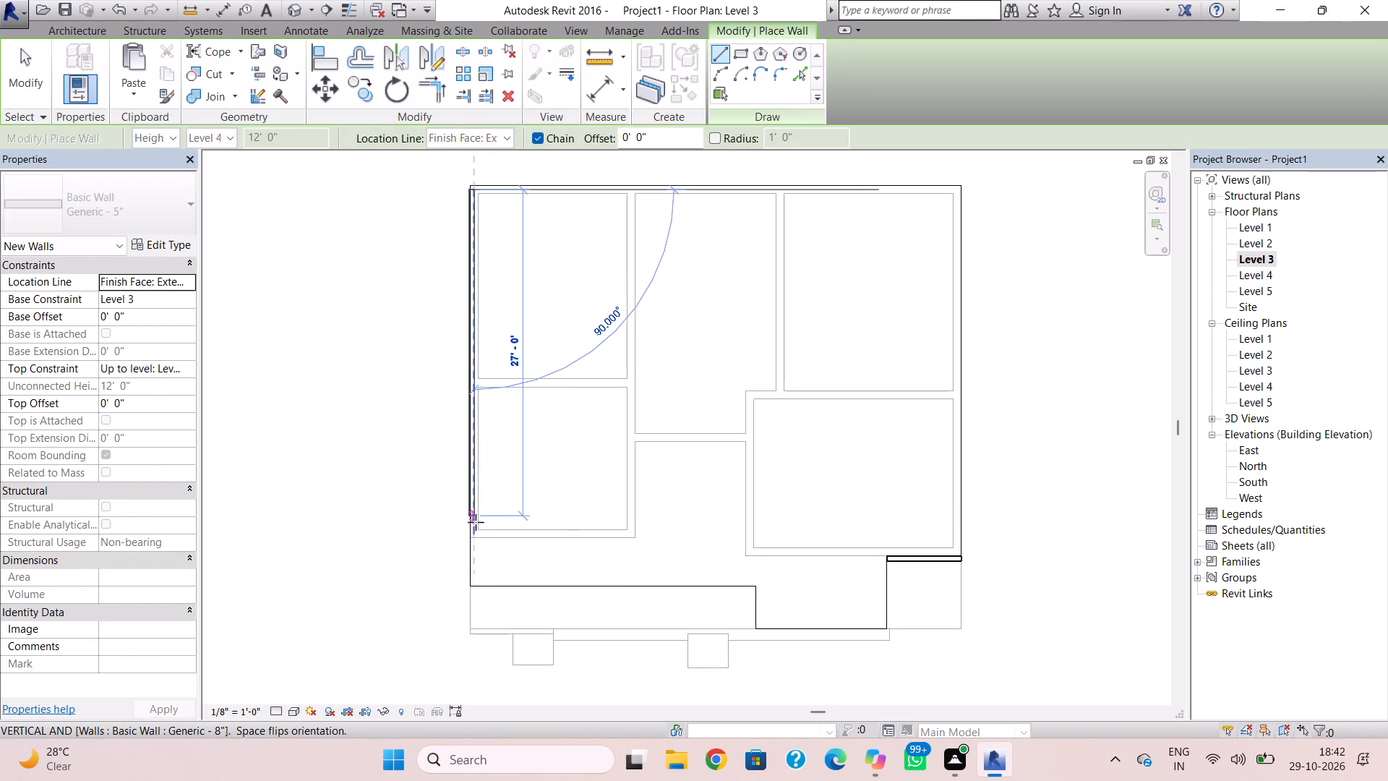
{"action": "scroll", "coordinate": [477, 590], "scroll_direction": "up", "scroll_amount": 9}
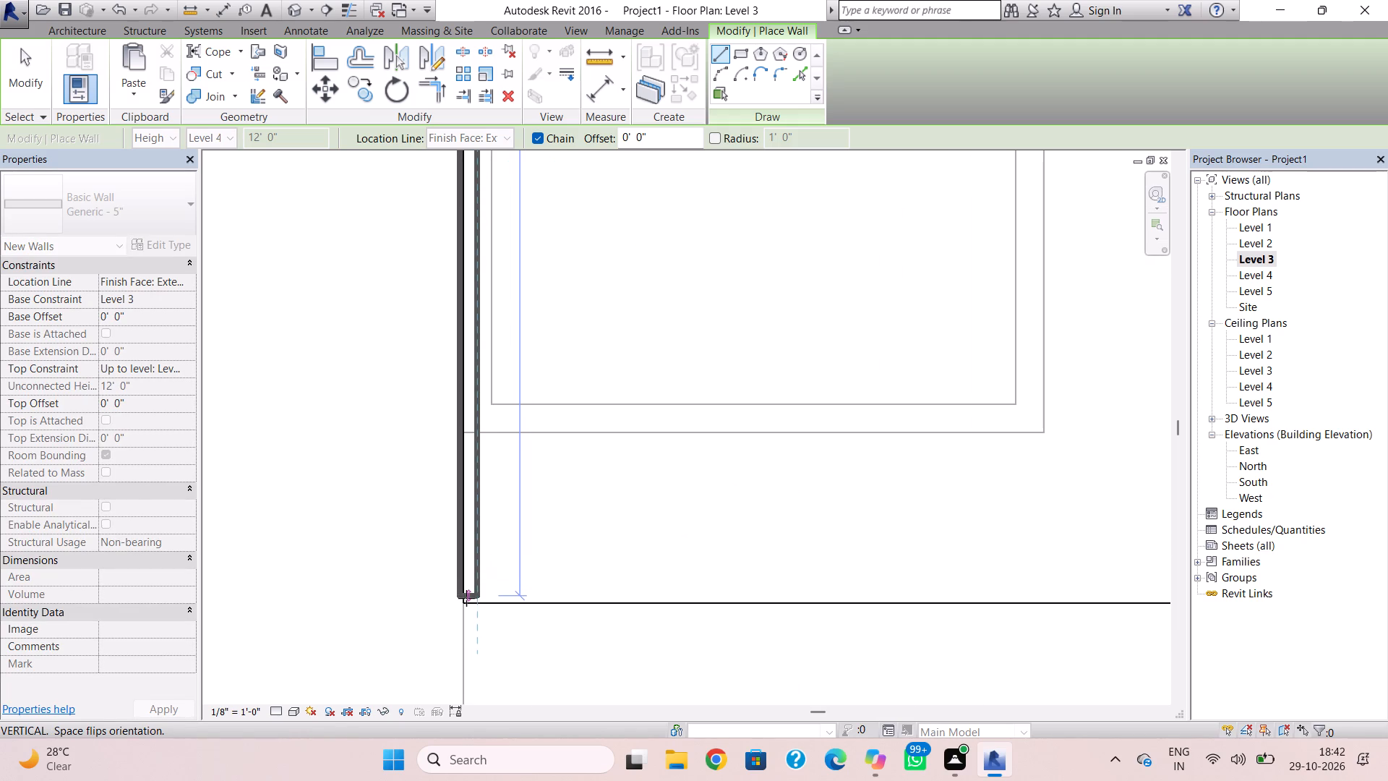
{"action": "left_click", "coordinate": [467, 599]}
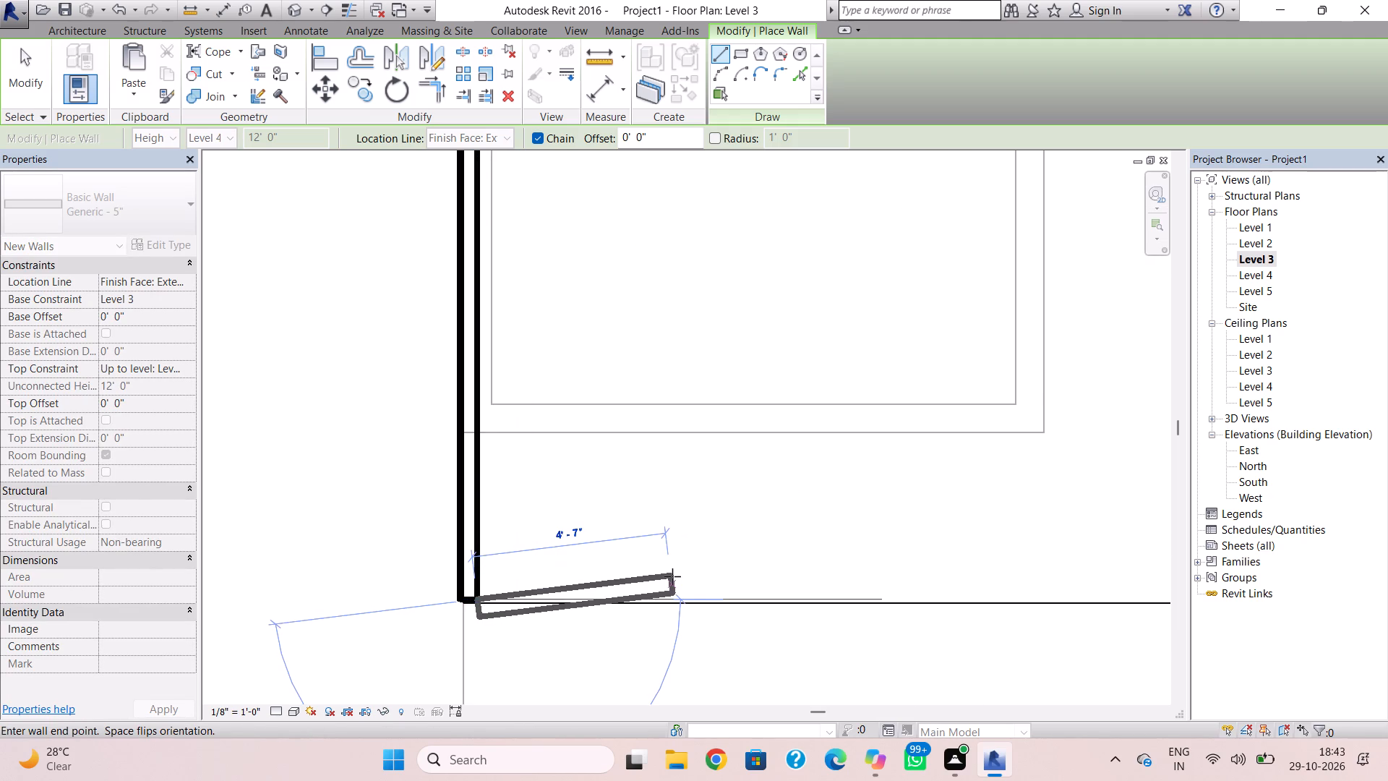
Continue the wall east along the roof's recessed front edge to the step corner, keeping its thickness inside the roof outline.
{"action": "key", "text": "space"}
{"action": "scroll", "coordinate": [862, 591], "scroll_direction": "down", "scroll_amount": 2}
{"action": "middle_click_drag", "start_coordinate": [862, 591], "coordinate": [411, 545]}
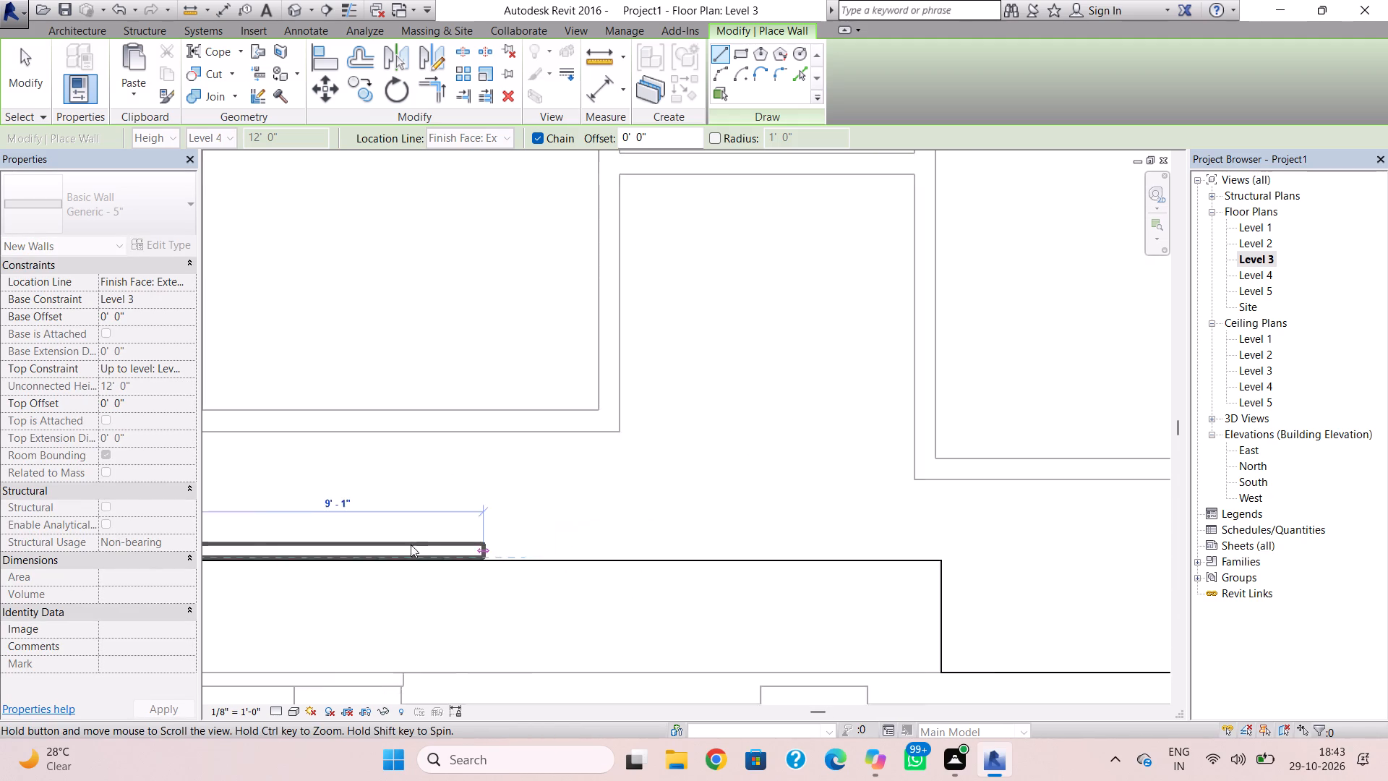
{"action": "middle_click_drag", "start_coordinate": [411, 545], "coordinate": [455, 547]}
{"action": "scroll", "coordinate": [889, 539], "scroll_direction": "up", "scroll_amount": 3}
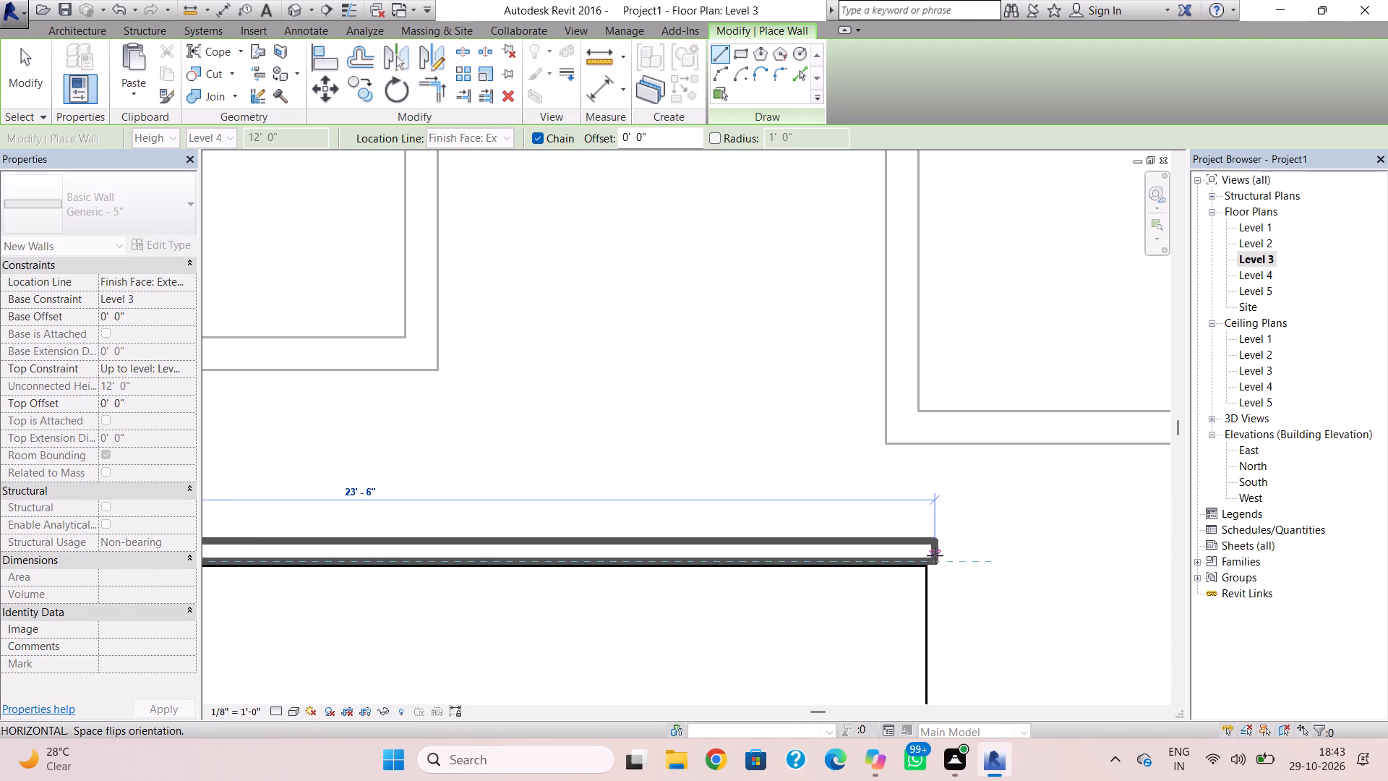
{"action": "left_click", "coordinate": [927, 559]}
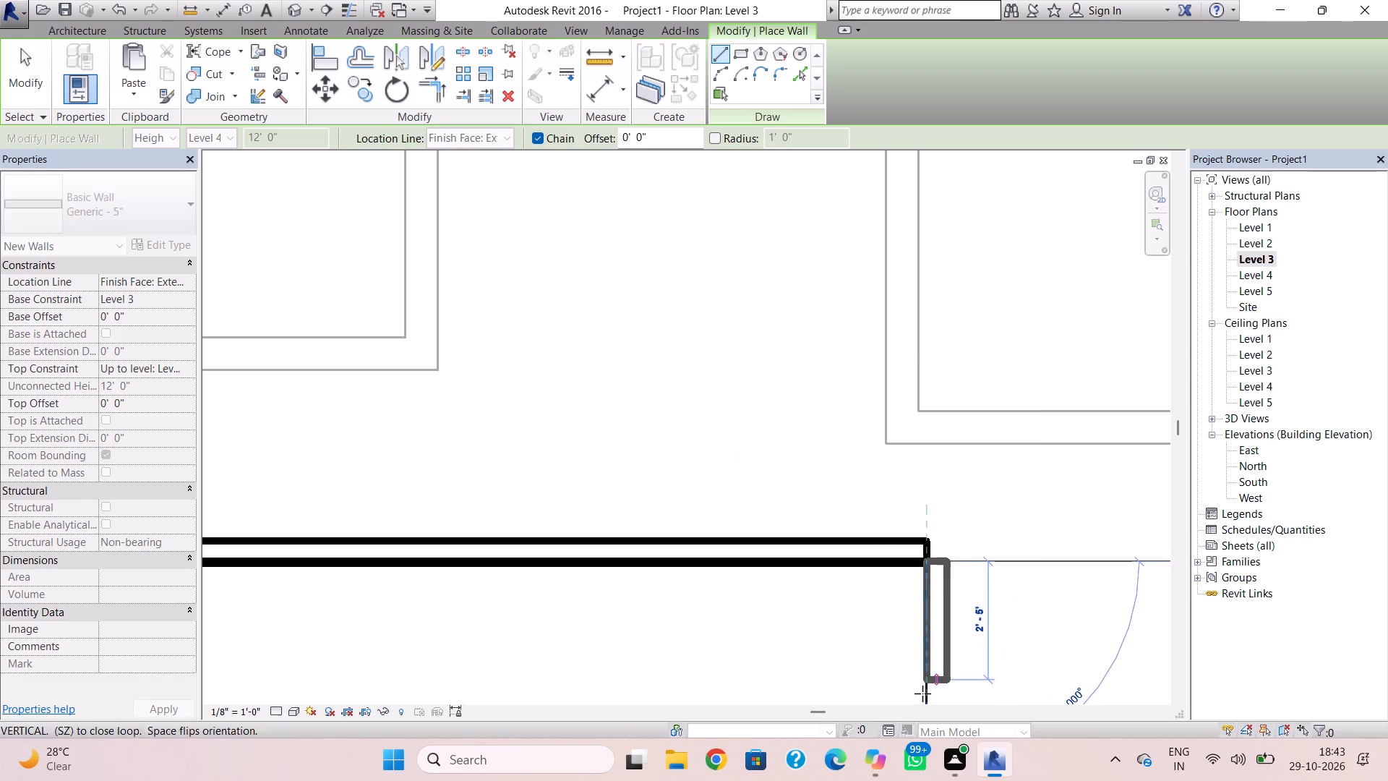
Continue the wall south along the roof step, then east along the projecting front edge to its outer corner.
{"action": "scroll", "coordinate": [922, 694], "scroll_direction": "down", "scroll_amount": 1}
{"action": "middle_click_drag", "start_coordinate": [922, 694], "coordinate": [818, 477]}
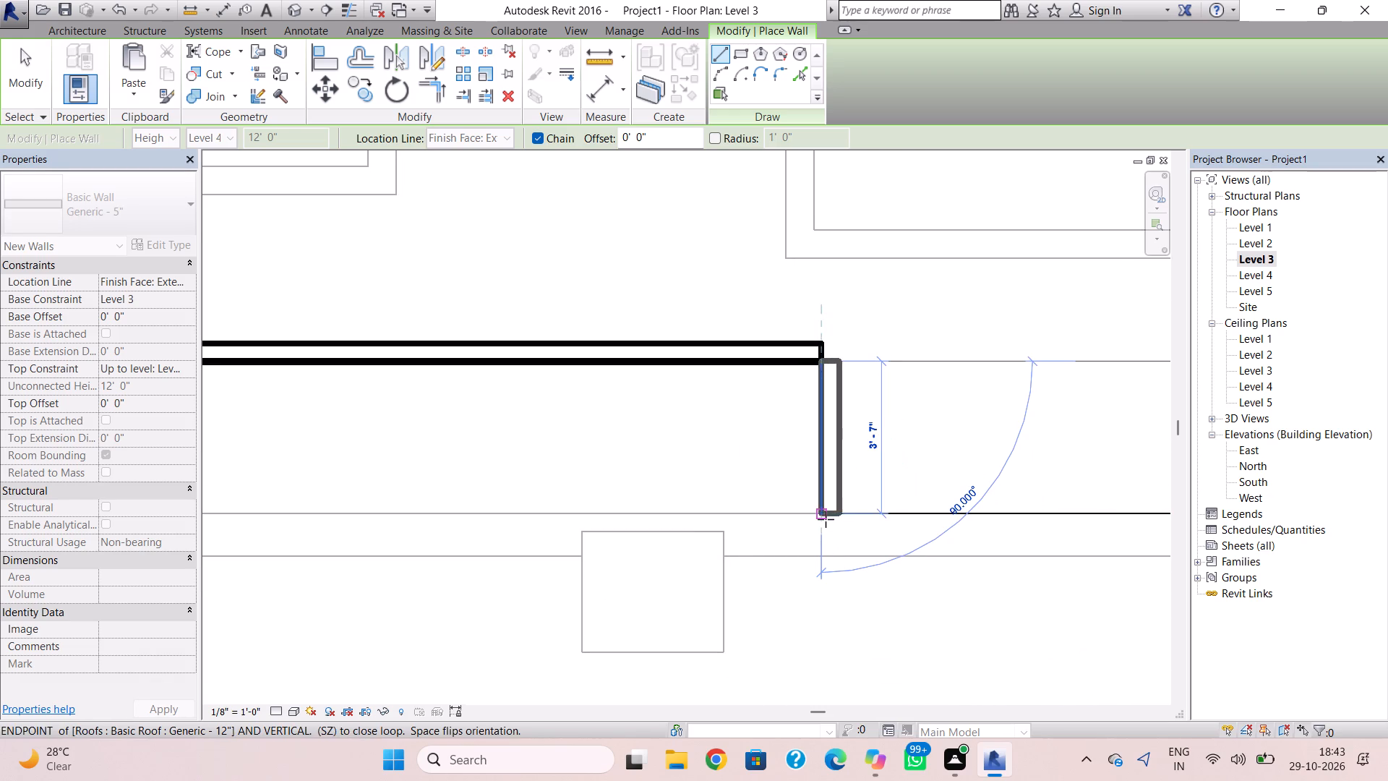
{"action": "left_click", "coordinate": [826, 519]}
{"action": "middle_click_drag", "start_coordinate": [993, 516], "coordinate": [534, 510]}
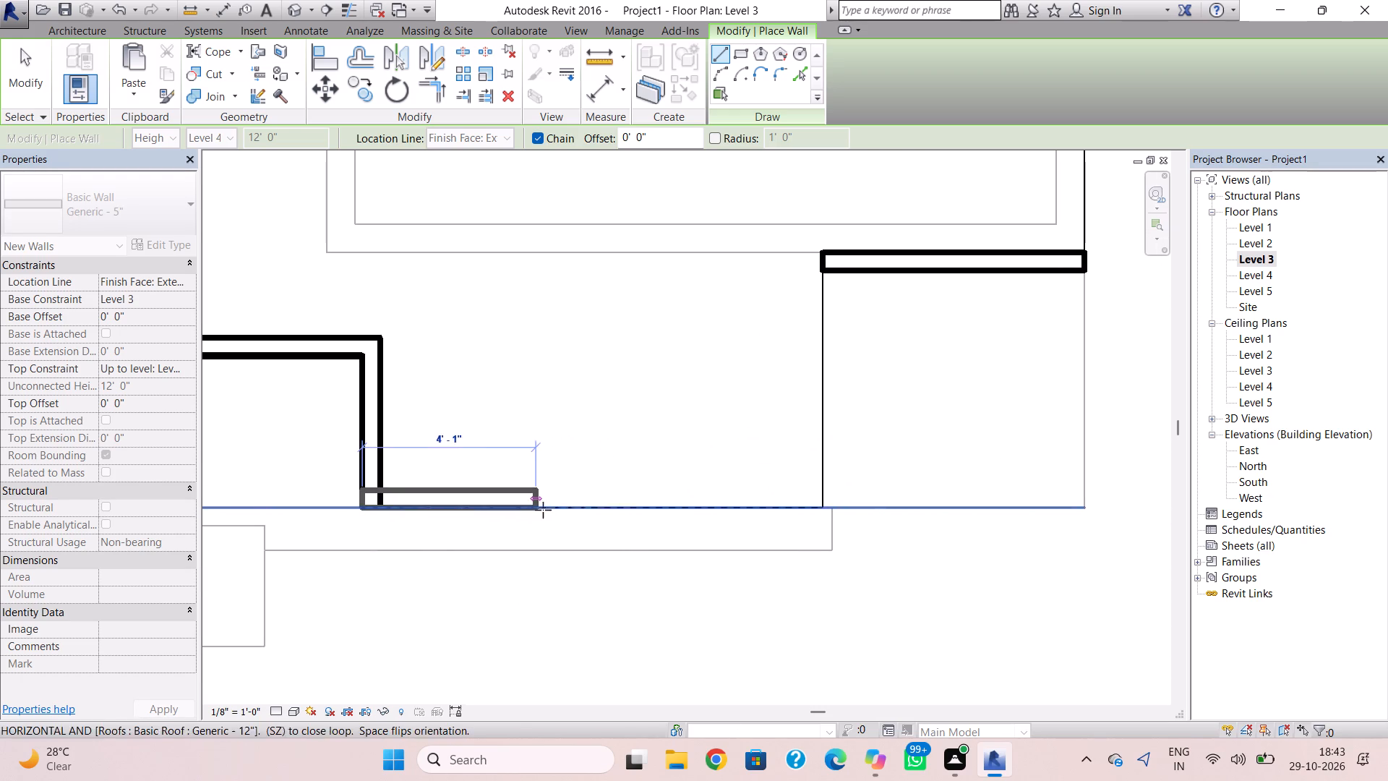
{"action": "left_click", "coordinate": [827, 503]}
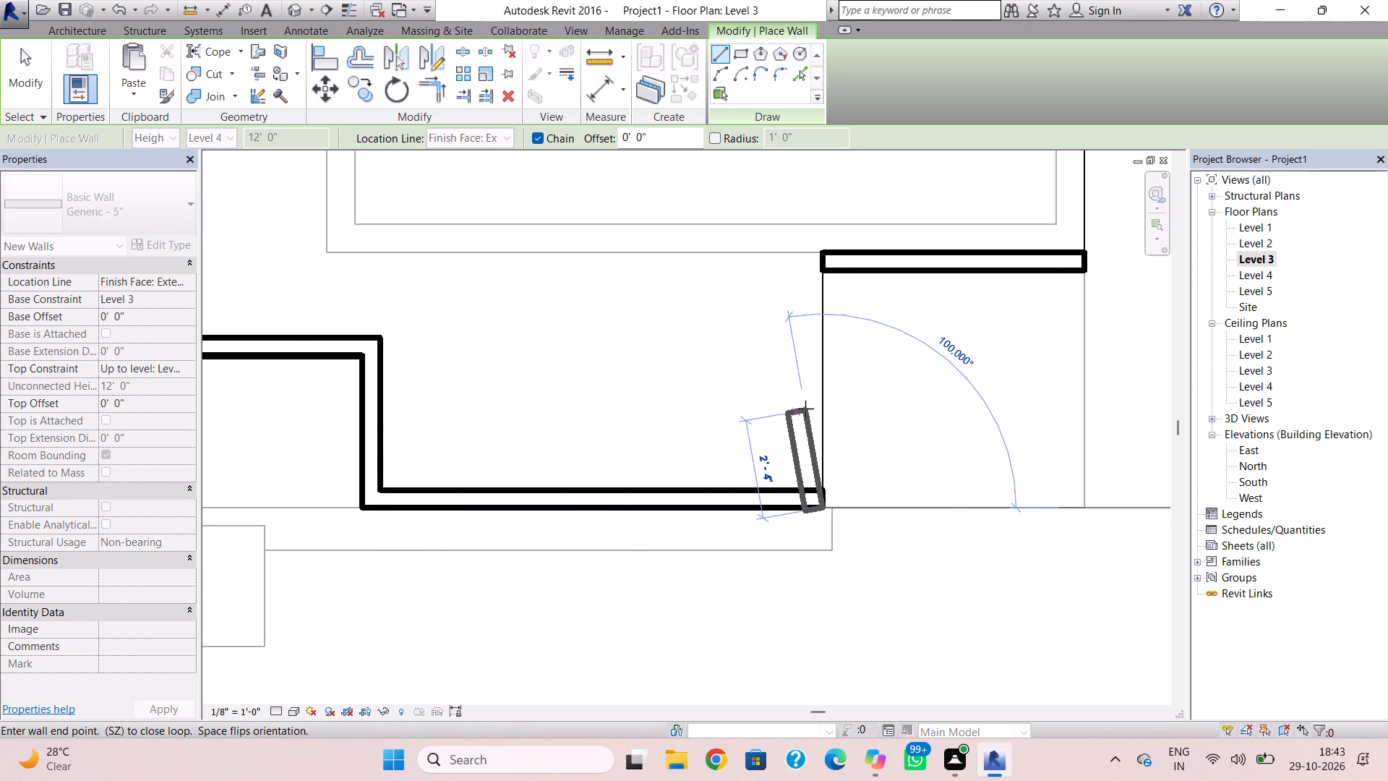
Draw a wall north along the projecting roof part's east edge to the tall feature wall, with its thickness inside the roof.
{"action": "key", "text": "space"}
{"action": "key", "text": "space"}
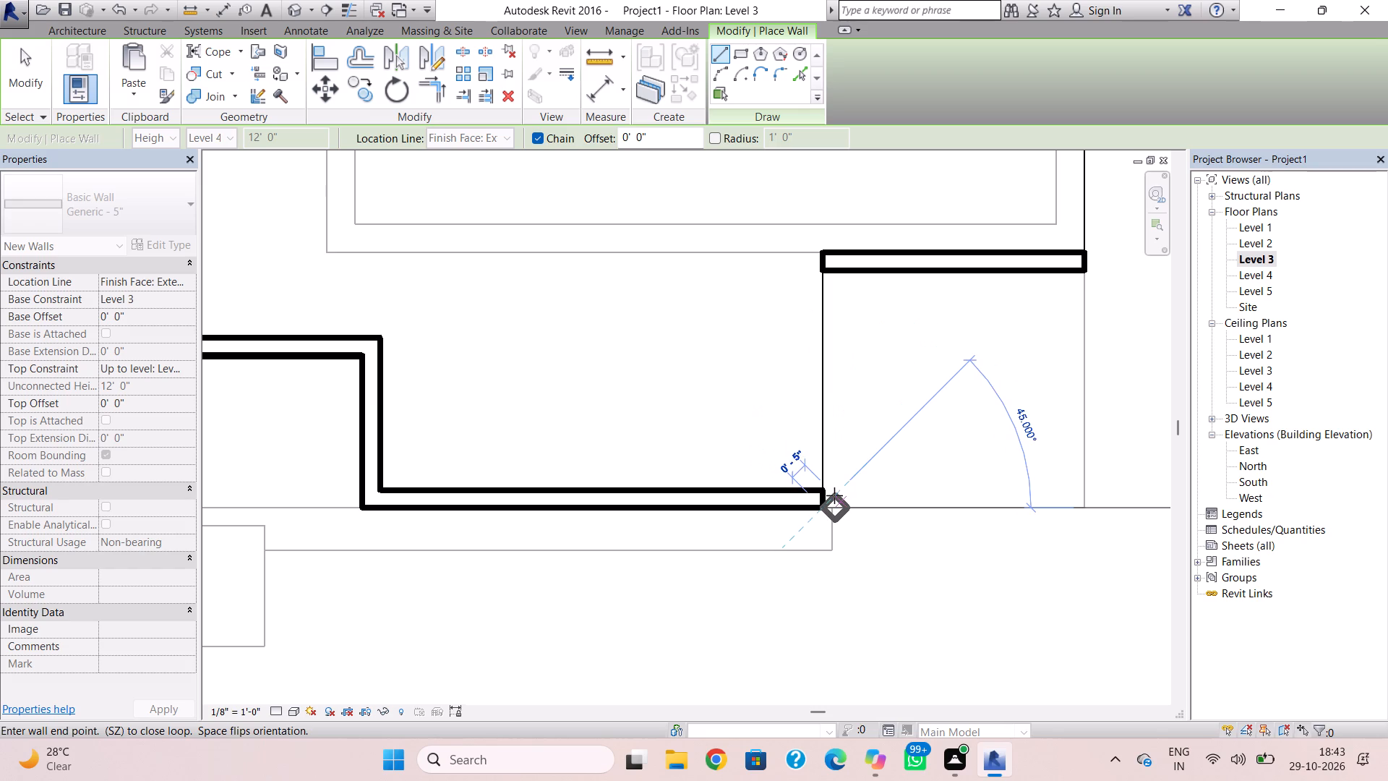
{"action": "key", "text": "Escape"}
{"action": "left_click", "coordinate": [823, 484]}
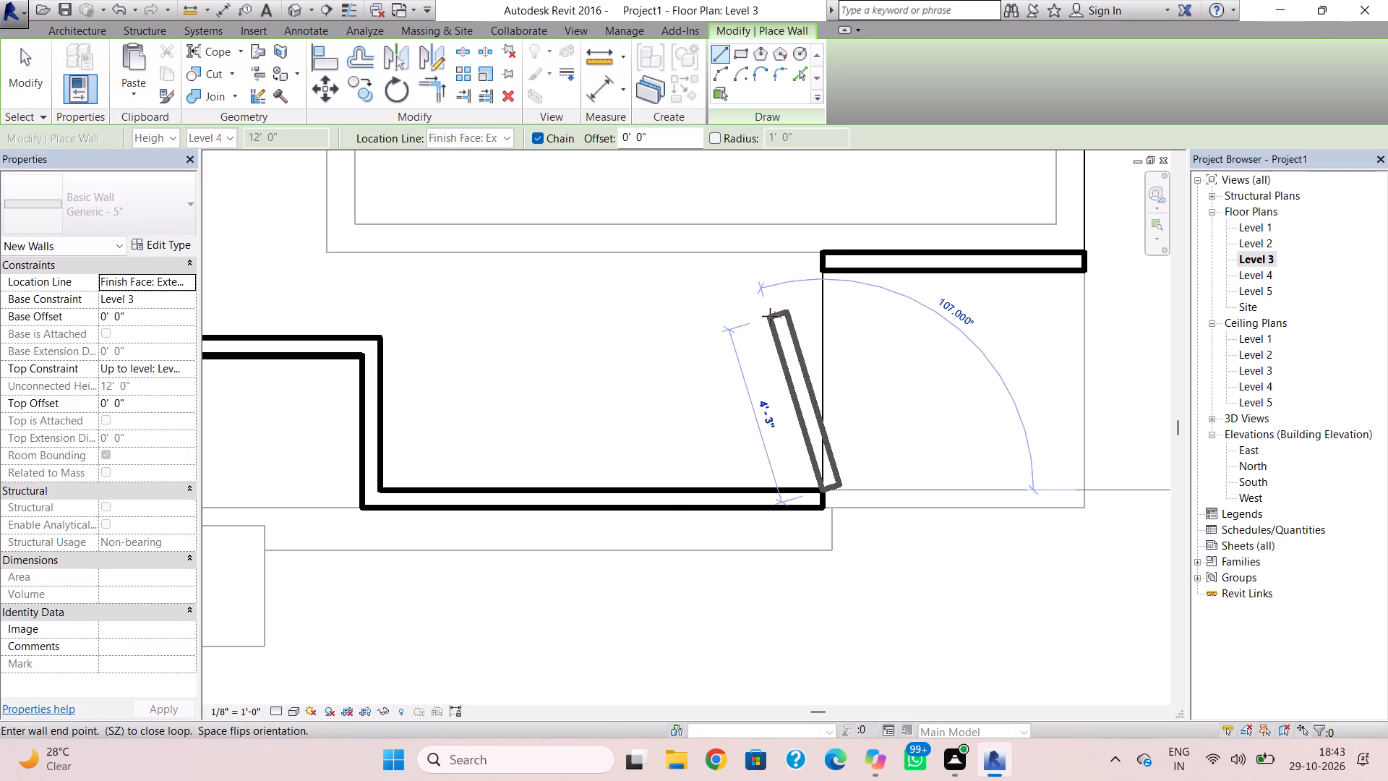
{"action": "key", "text": "space"}
{"action": "left_click", "coordinate": [818, 254]}
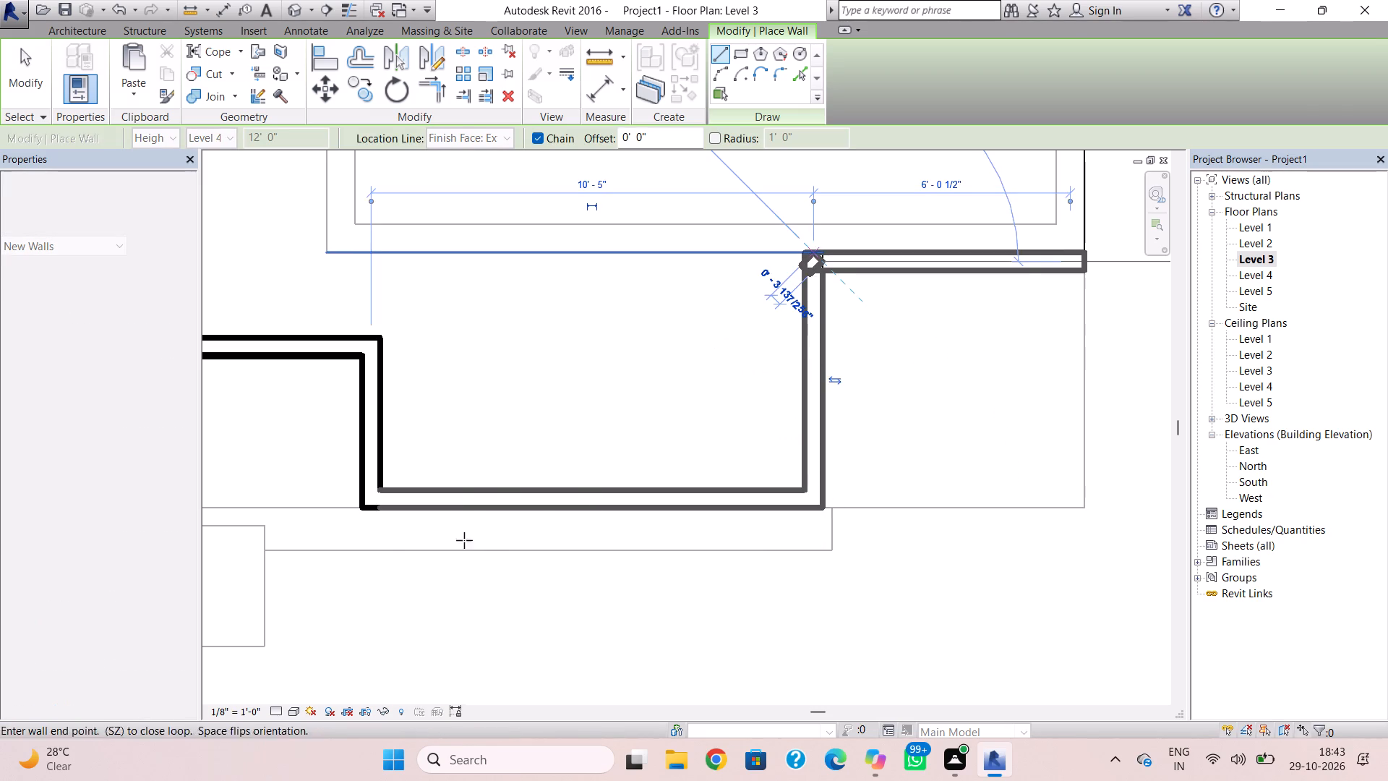
Finish placing the Level 3 perimeter walls and leave the Wall command.
{"action": "key", "text": "Escape"}
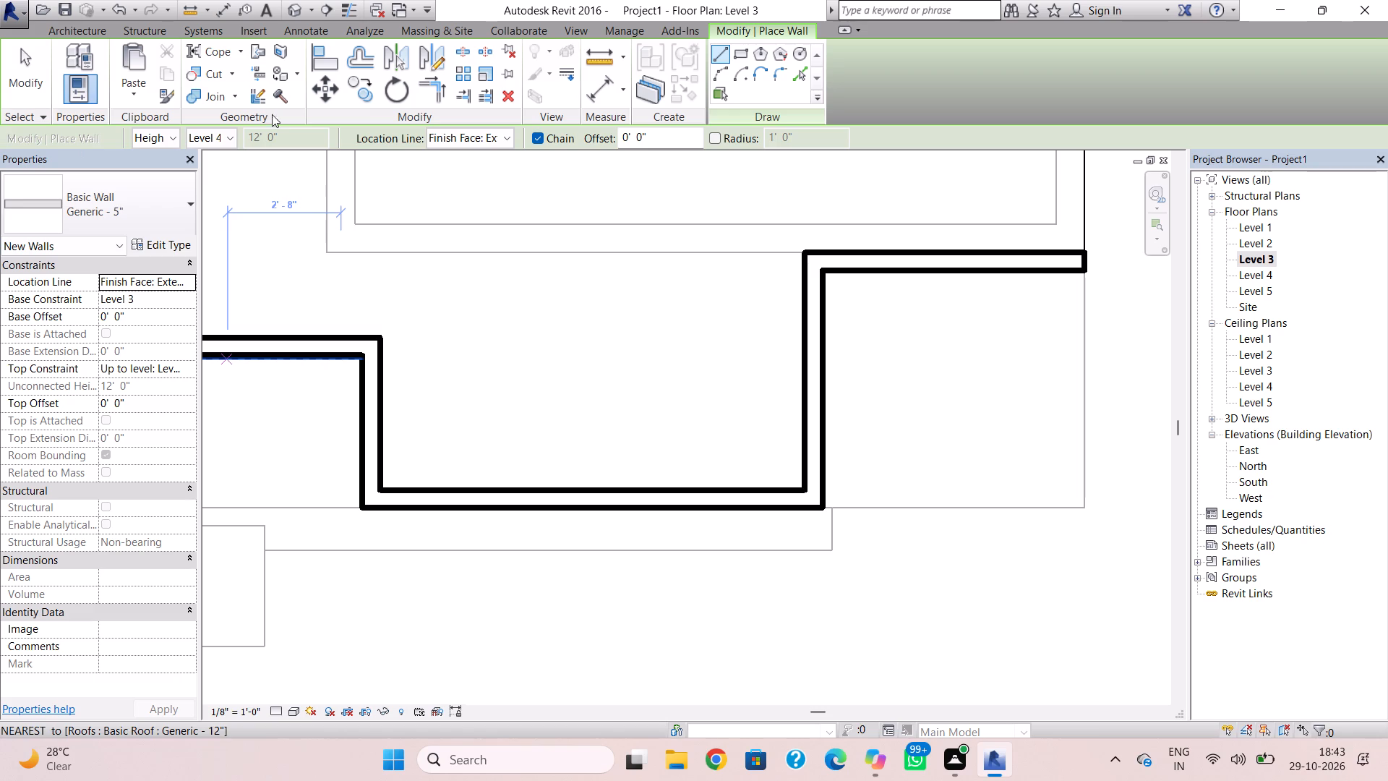
{"action": "scroll", "coordinate": [594, 345], "scroll_direction": "down", "scroll_amount": 7}
{"action": "key", "text": "Escape"}
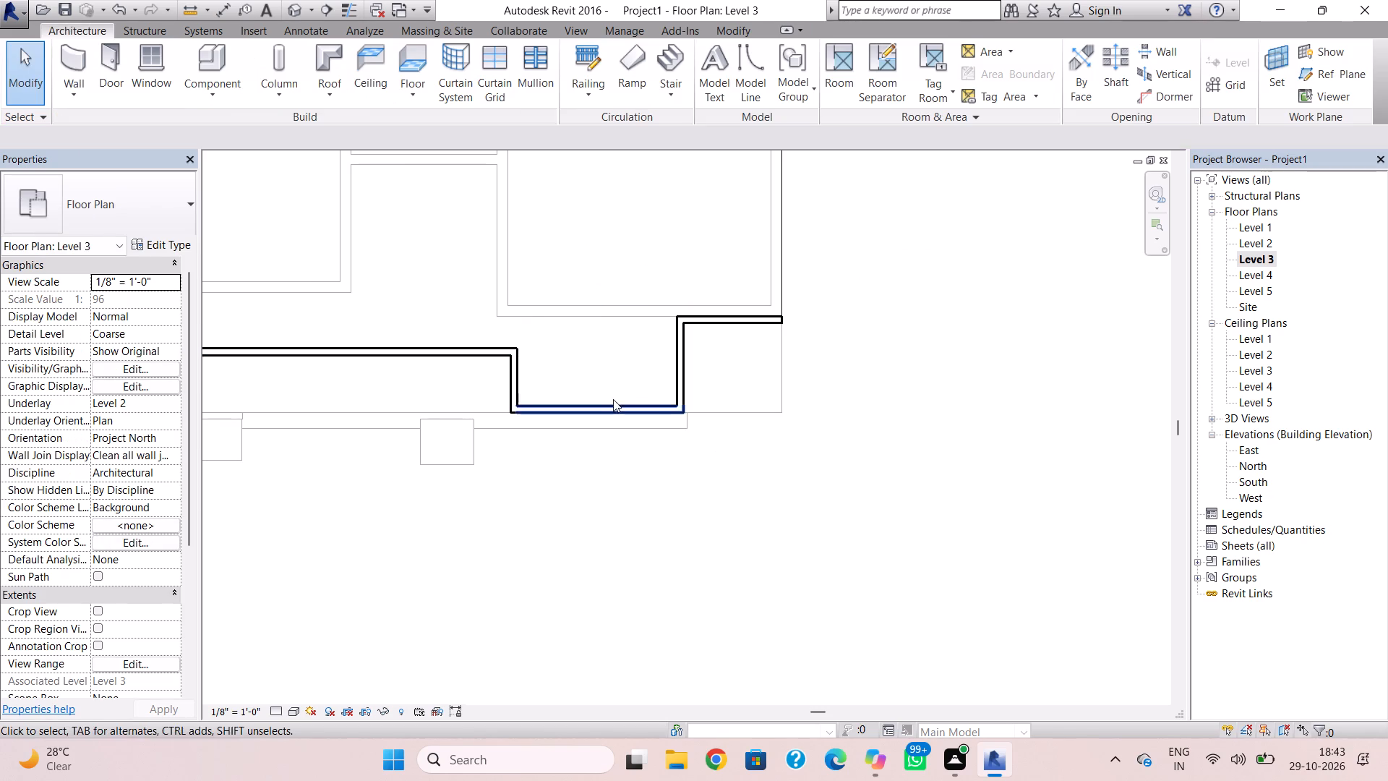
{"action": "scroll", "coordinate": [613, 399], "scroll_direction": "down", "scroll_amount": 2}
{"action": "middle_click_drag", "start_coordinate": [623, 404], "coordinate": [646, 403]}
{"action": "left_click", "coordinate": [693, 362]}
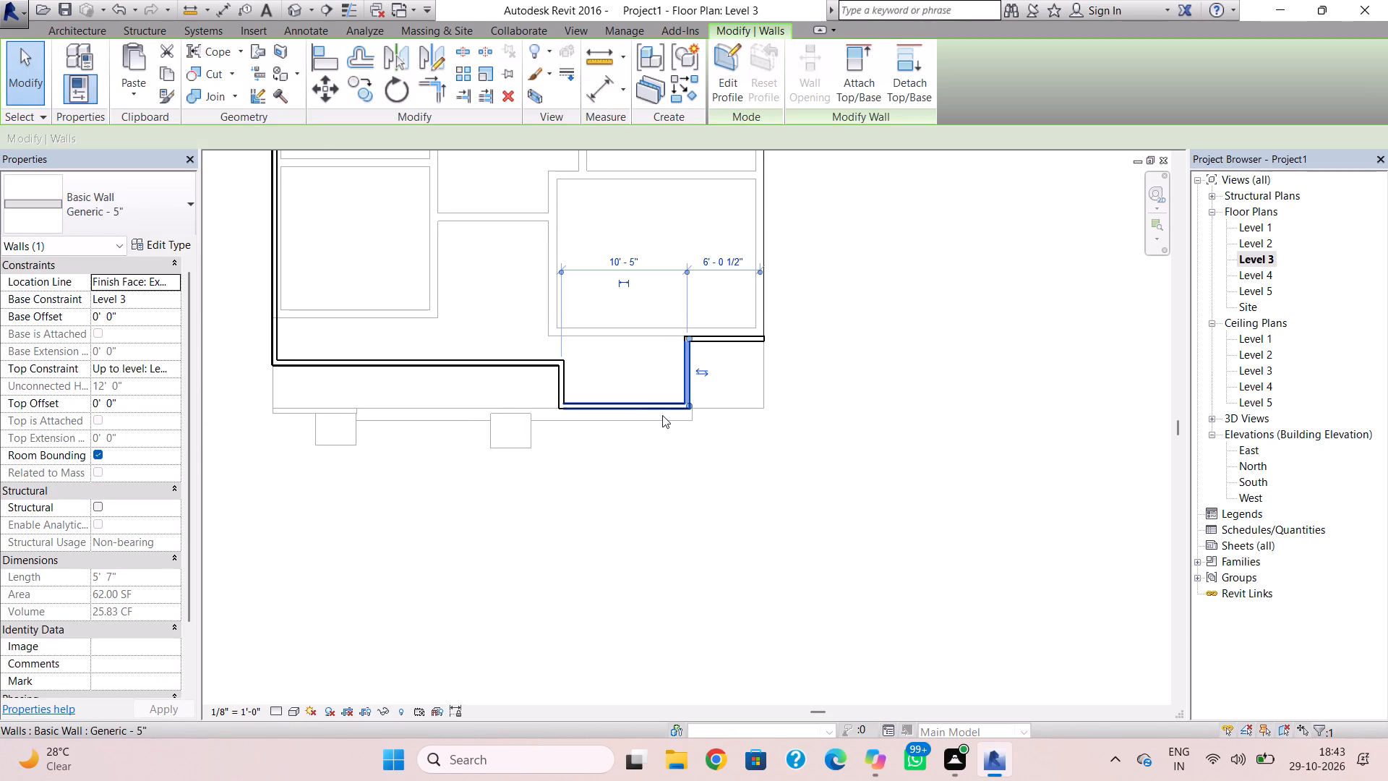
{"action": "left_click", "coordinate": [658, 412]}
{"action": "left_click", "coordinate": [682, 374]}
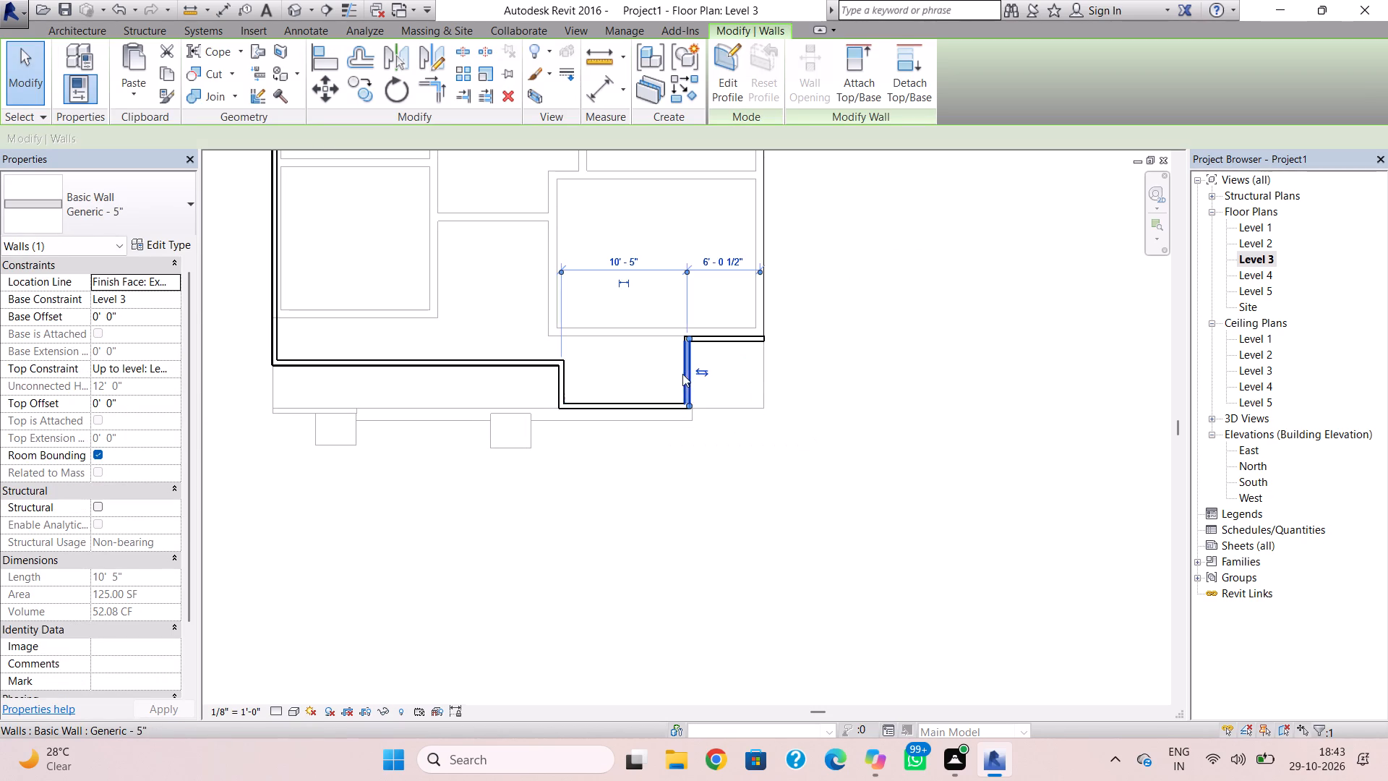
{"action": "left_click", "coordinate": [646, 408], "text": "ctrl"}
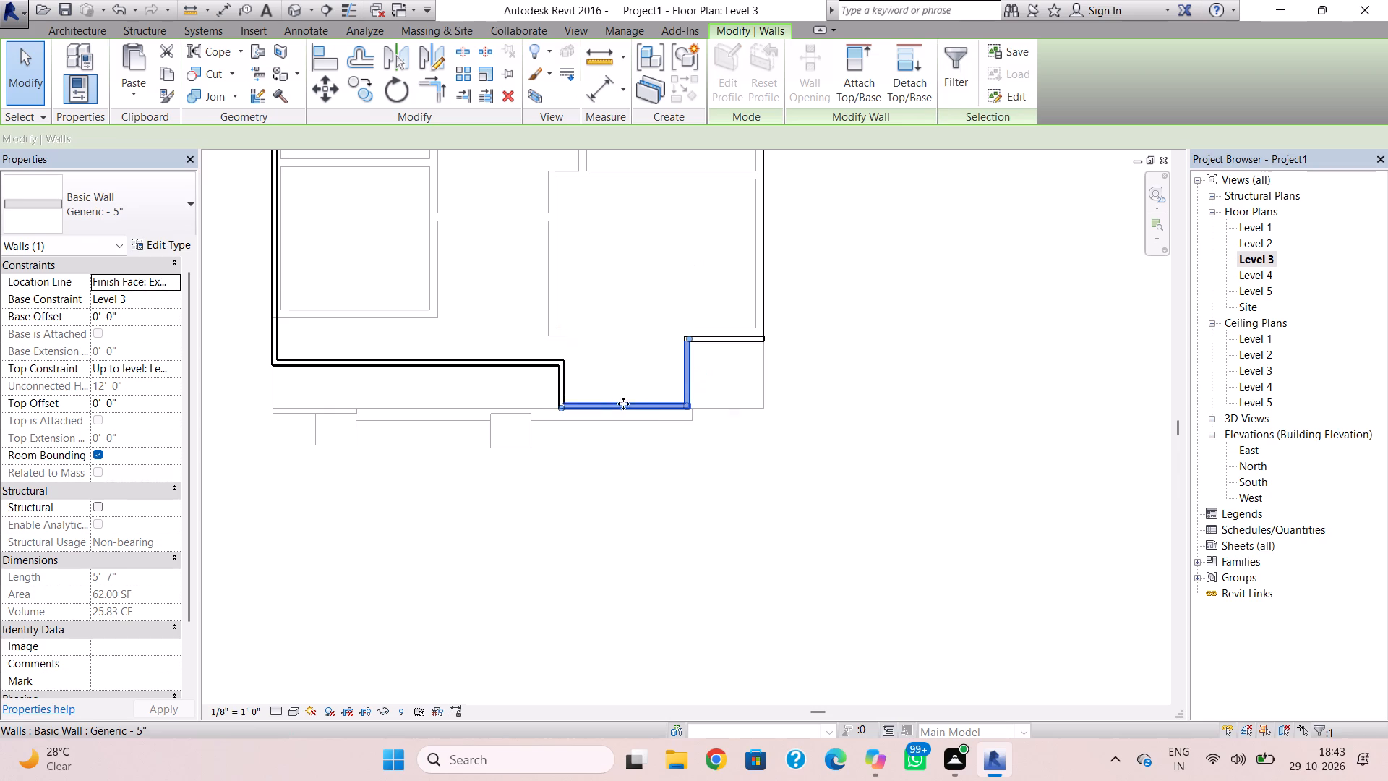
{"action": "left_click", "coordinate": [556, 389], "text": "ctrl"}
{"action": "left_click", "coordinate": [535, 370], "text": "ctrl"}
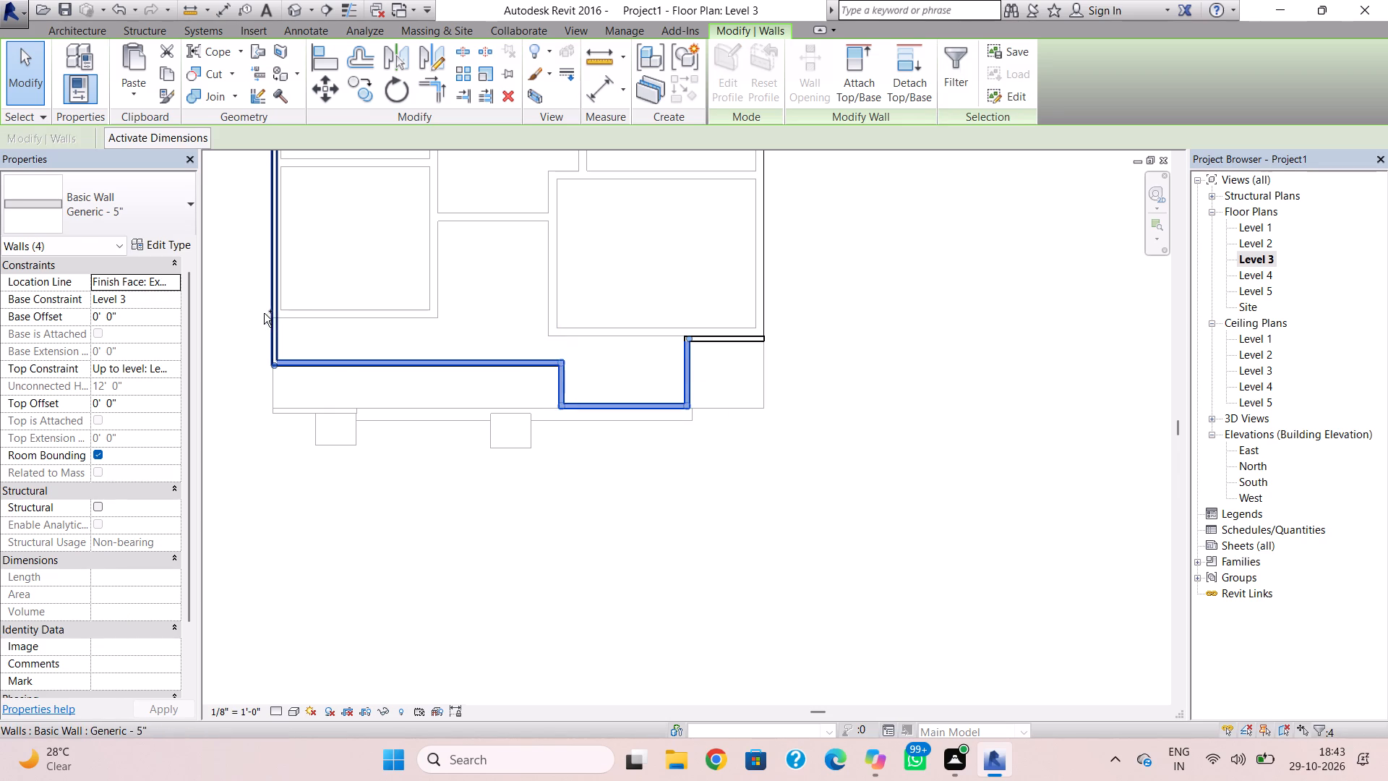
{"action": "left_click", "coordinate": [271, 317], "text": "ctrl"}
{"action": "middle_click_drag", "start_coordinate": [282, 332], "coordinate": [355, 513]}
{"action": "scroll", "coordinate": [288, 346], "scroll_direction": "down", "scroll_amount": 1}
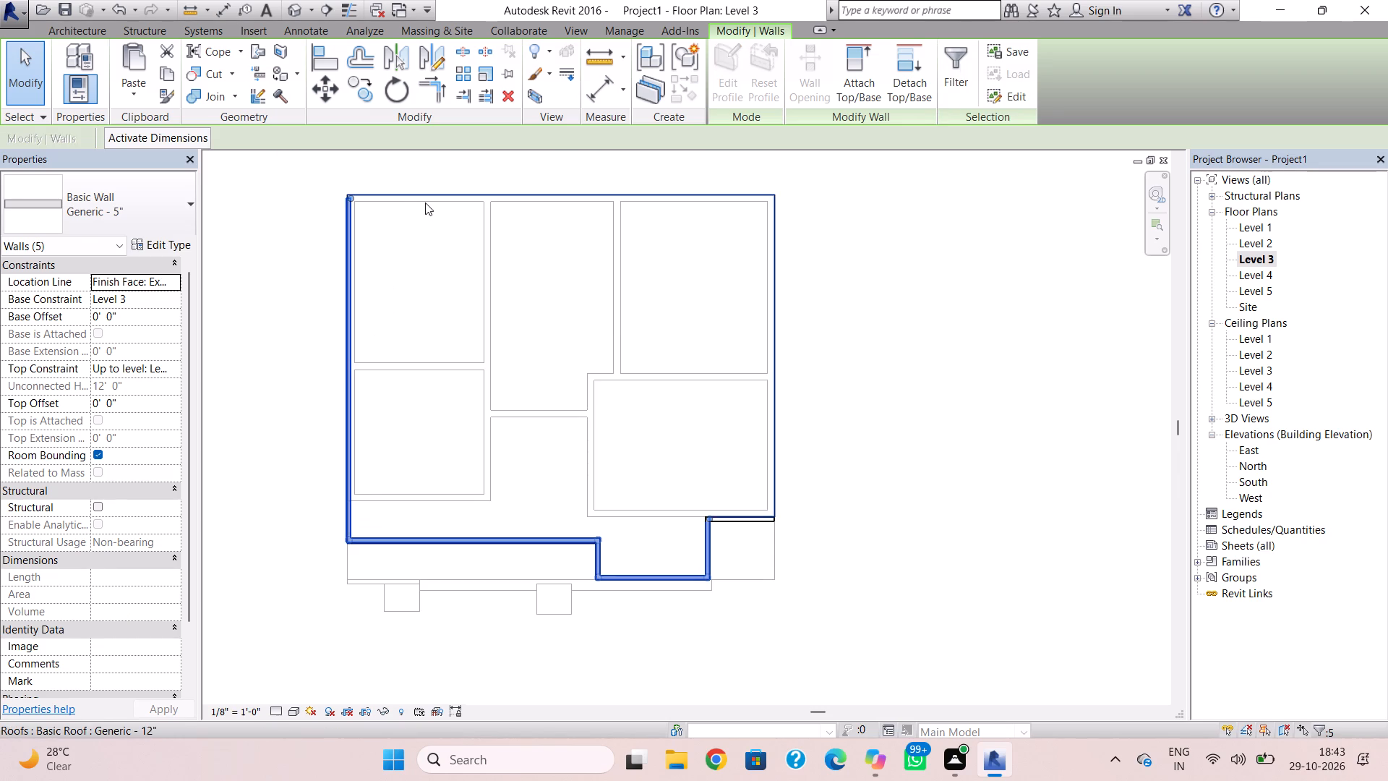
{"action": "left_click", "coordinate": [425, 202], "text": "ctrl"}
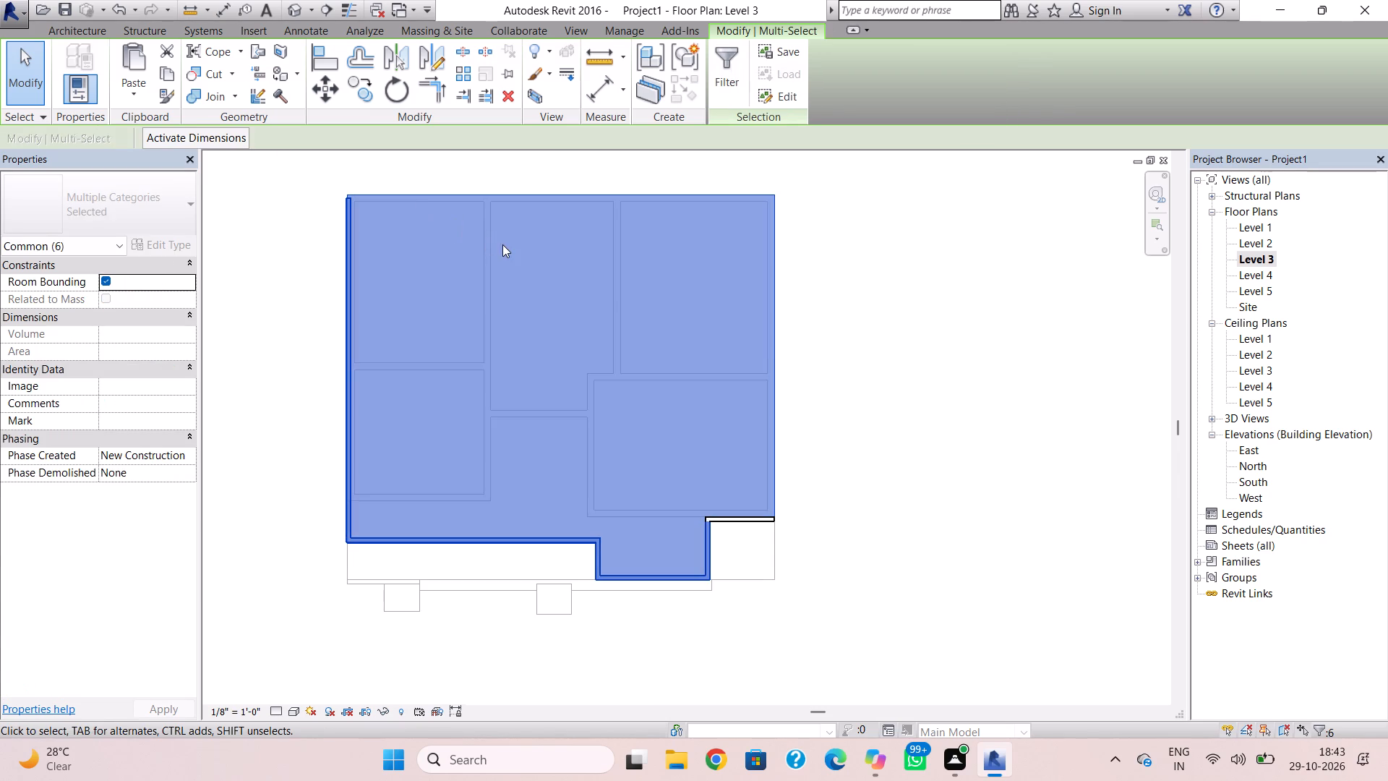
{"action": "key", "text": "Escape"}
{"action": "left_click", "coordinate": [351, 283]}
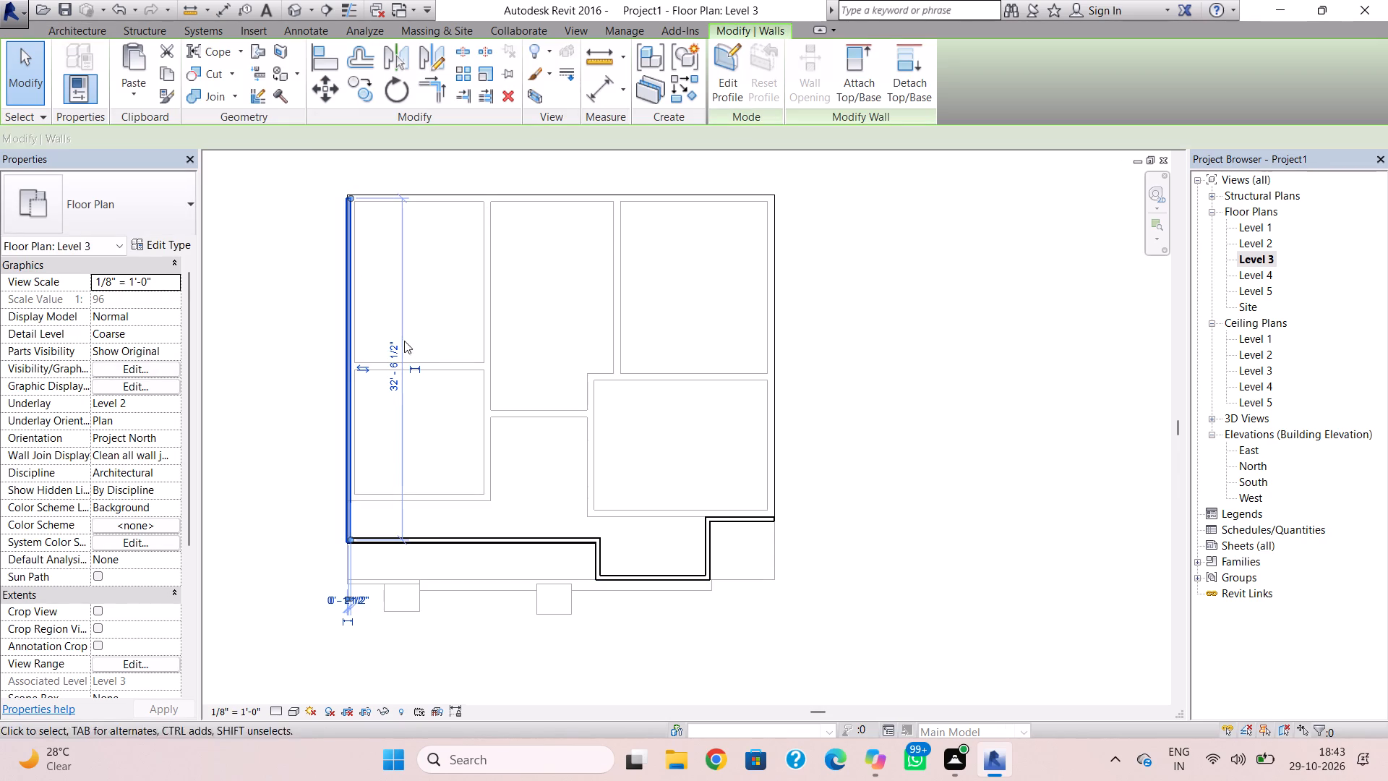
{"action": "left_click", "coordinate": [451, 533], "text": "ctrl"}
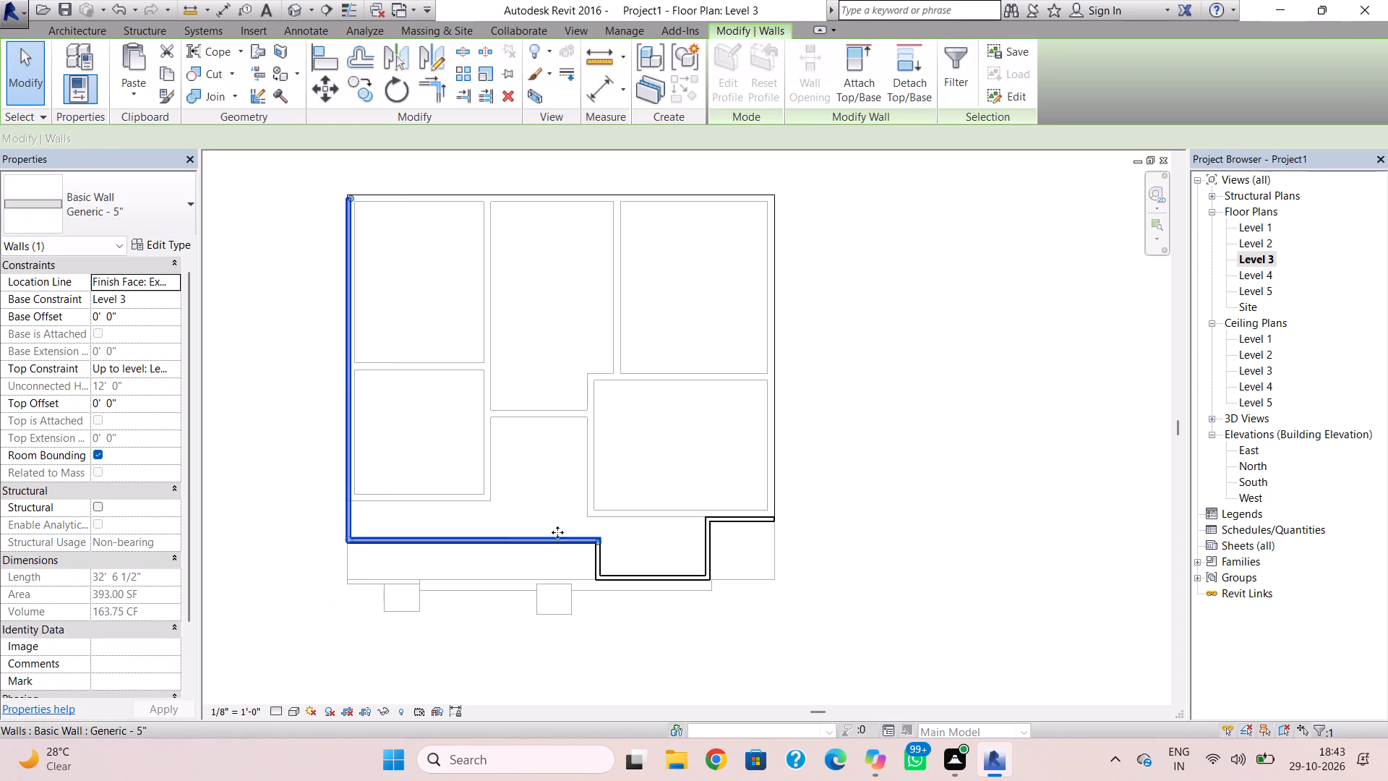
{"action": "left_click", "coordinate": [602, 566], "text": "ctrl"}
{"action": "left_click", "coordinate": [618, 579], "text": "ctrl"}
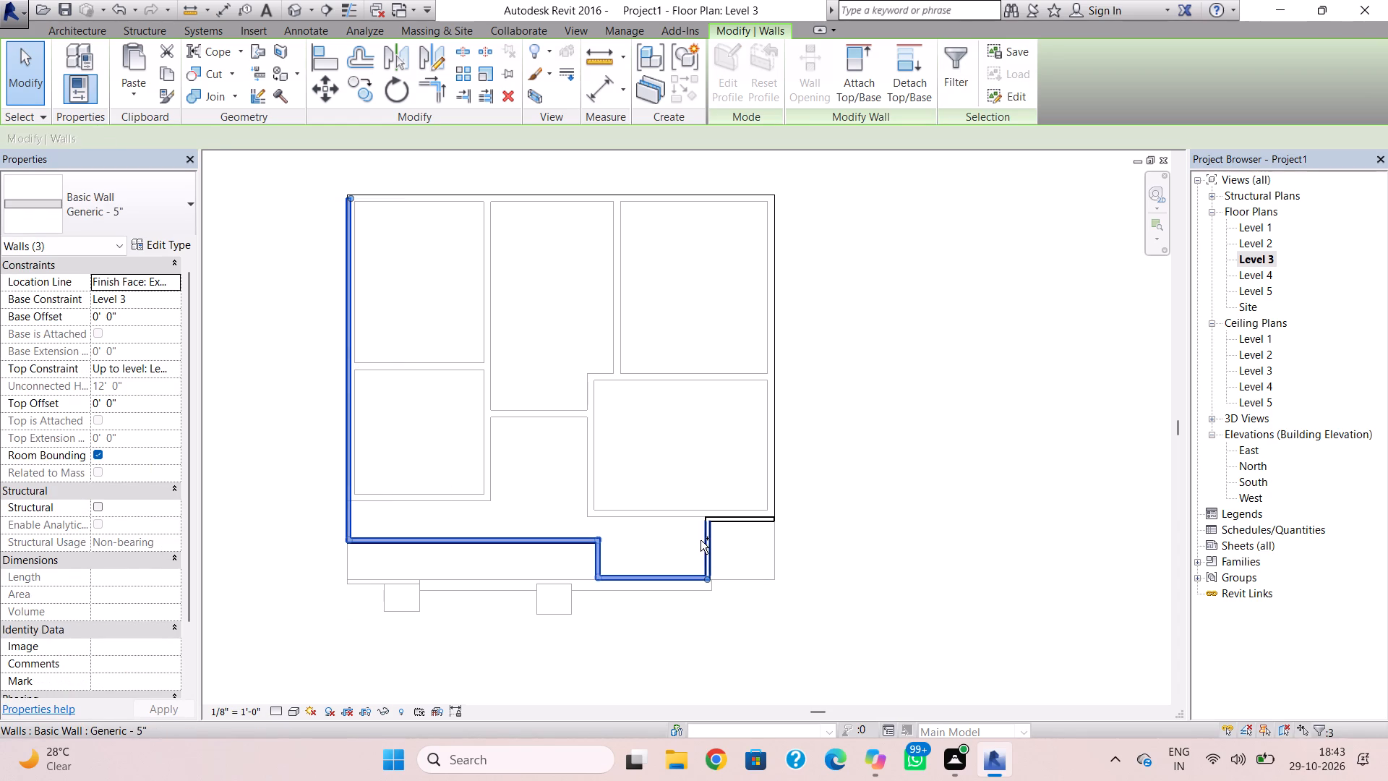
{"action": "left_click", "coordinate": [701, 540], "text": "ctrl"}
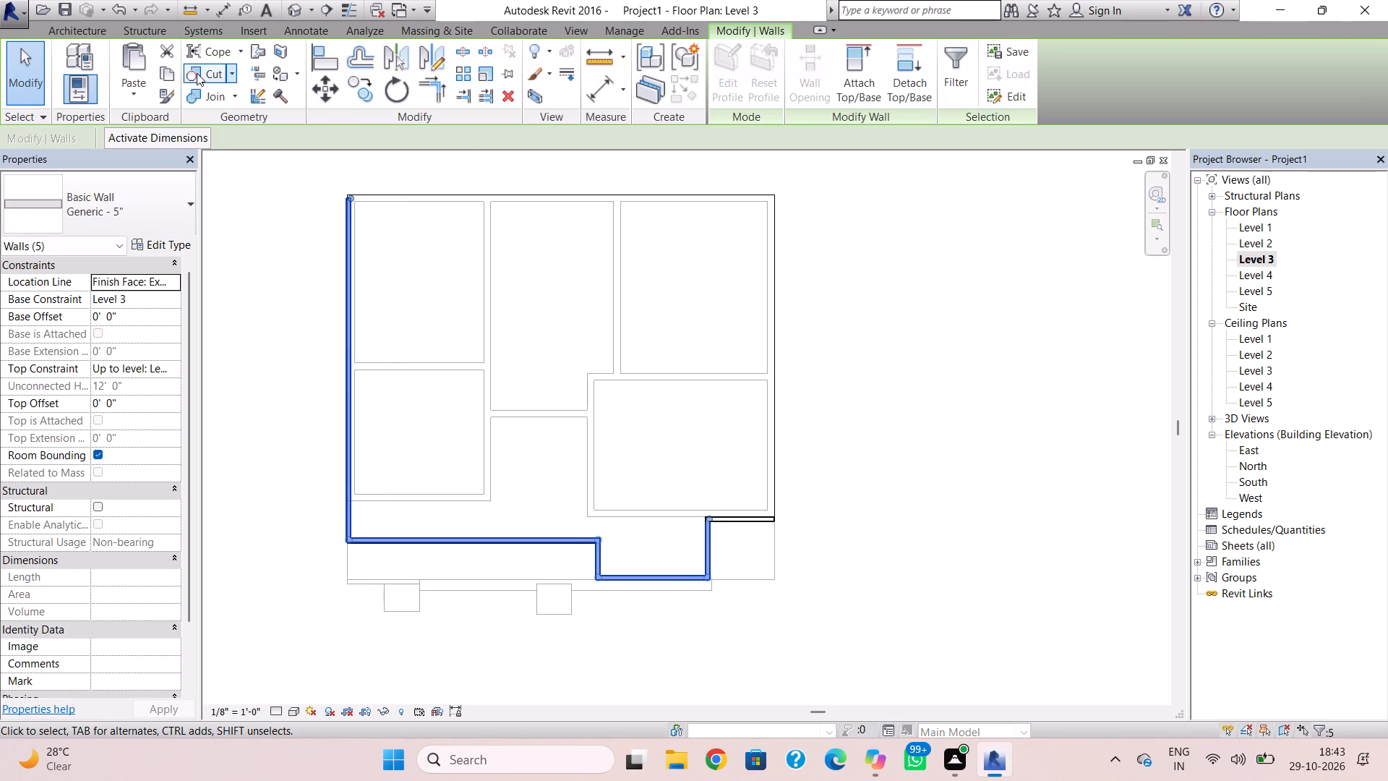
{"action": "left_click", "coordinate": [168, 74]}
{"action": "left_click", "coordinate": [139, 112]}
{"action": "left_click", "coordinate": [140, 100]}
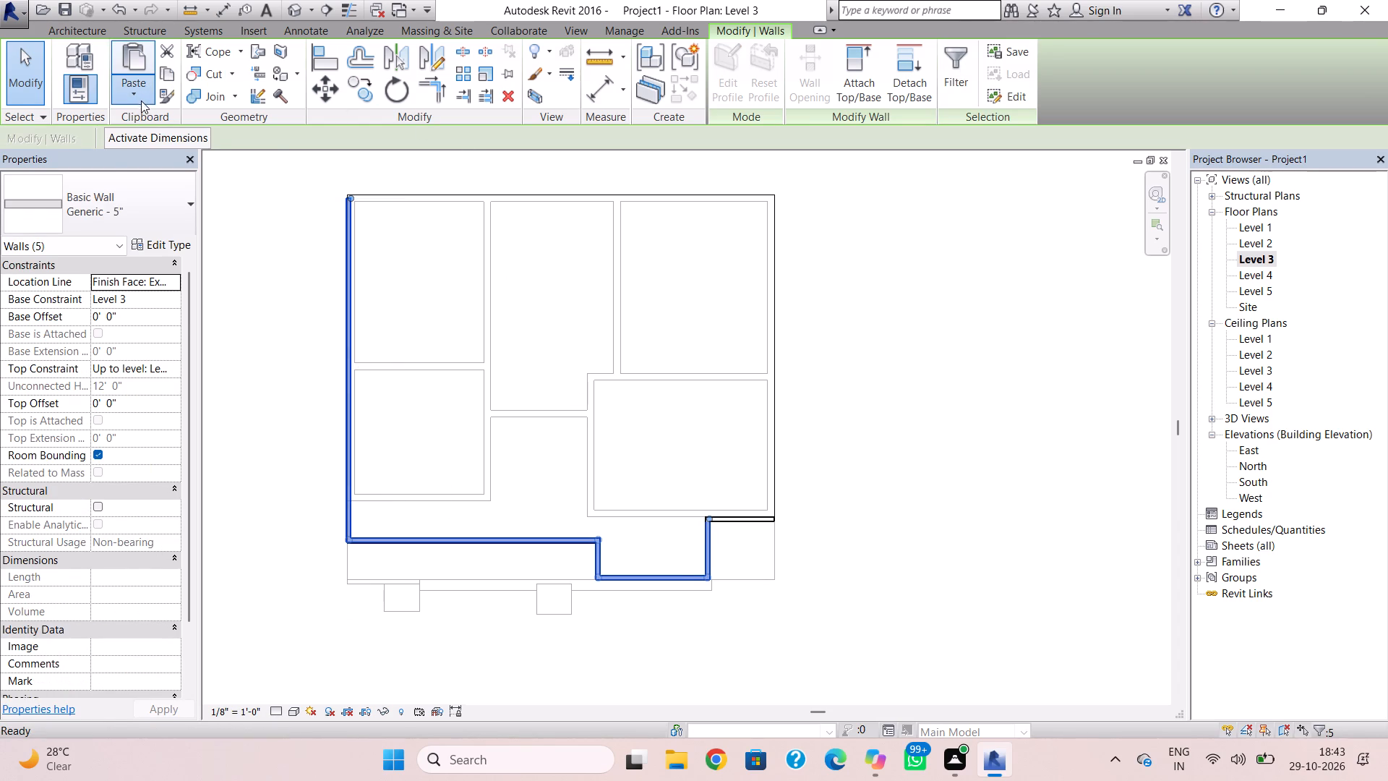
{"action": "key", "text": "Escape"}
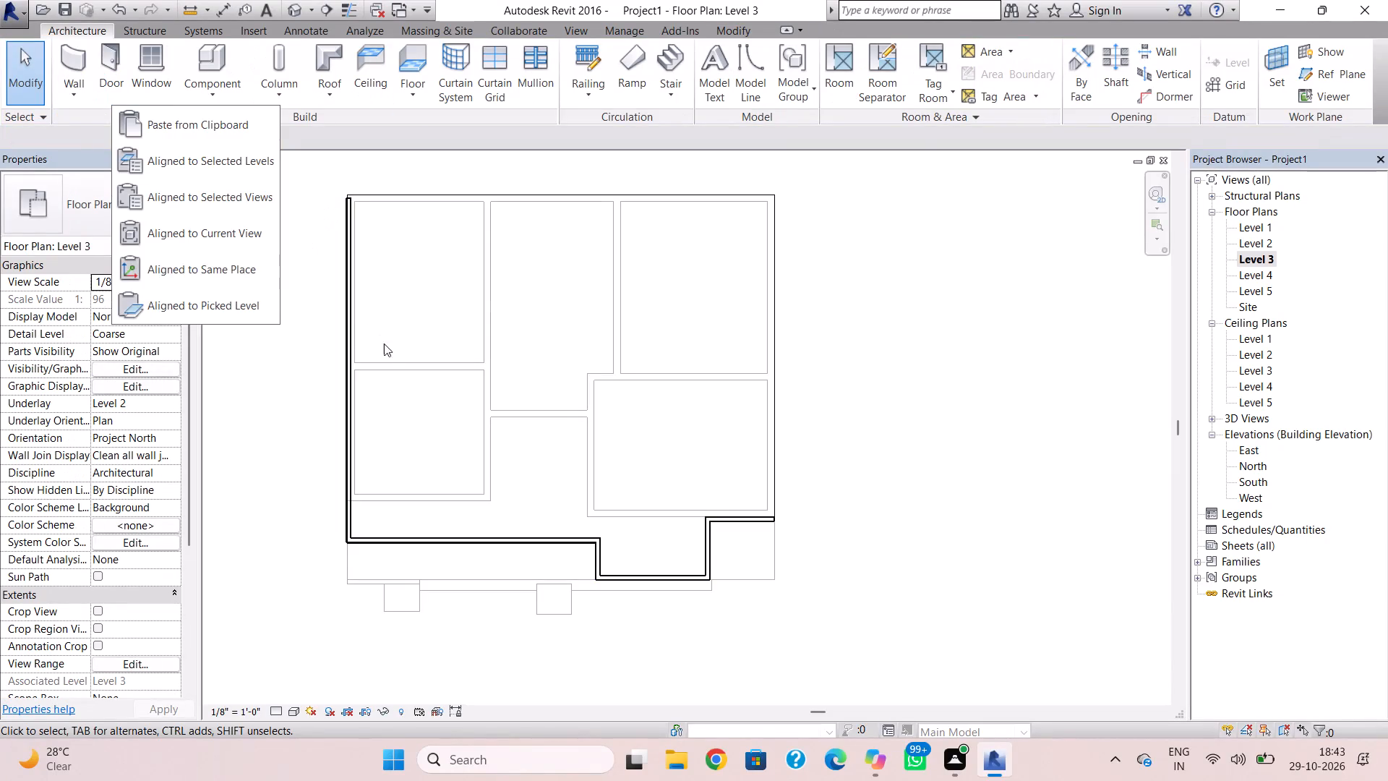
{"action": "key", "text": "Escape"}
Select the five connected walls along the Level 3 roof's west and stepped front edges and set their top offset to -8'.
{"action": "left_click", "coordinate": [353, 402]}
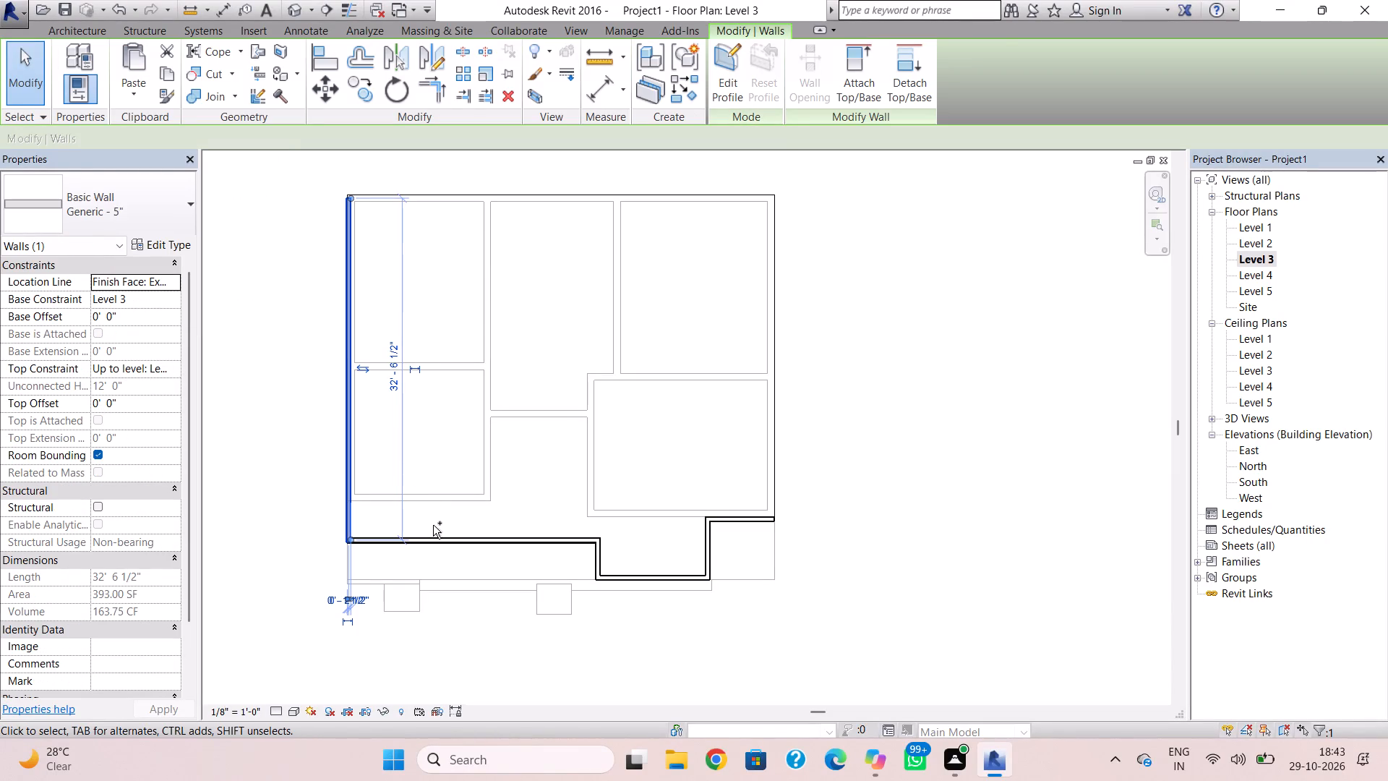
{"action": "left_click", "coordinate": [440, 542], "text": "ctrl"}
{"action": "left_click", "coordinate": [596, 564], "text": "ctrl"}
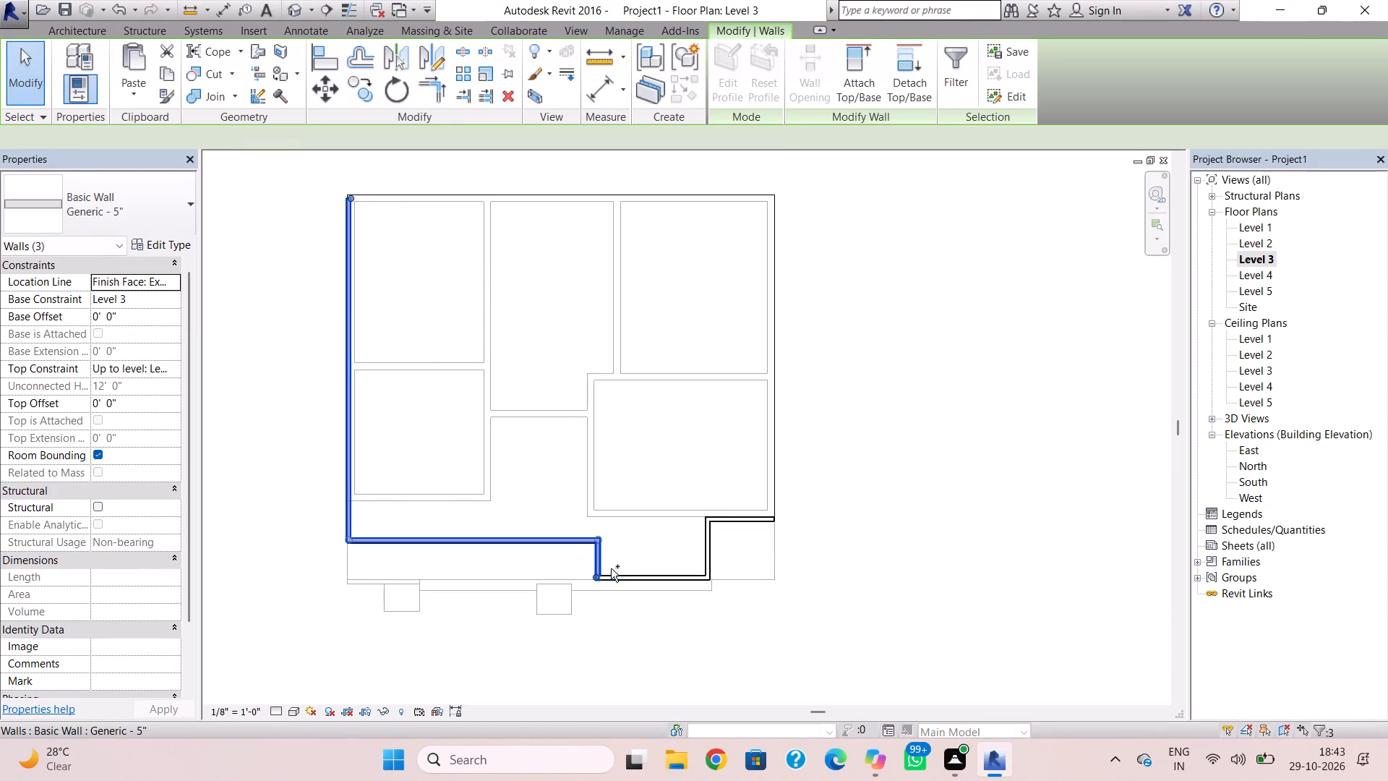
{"action": "left_click", "coordinate": [618, 571], "text": "ctrl"}
{"action": "left_click", "coordinate": [702, 551], "text": "ctrl"}
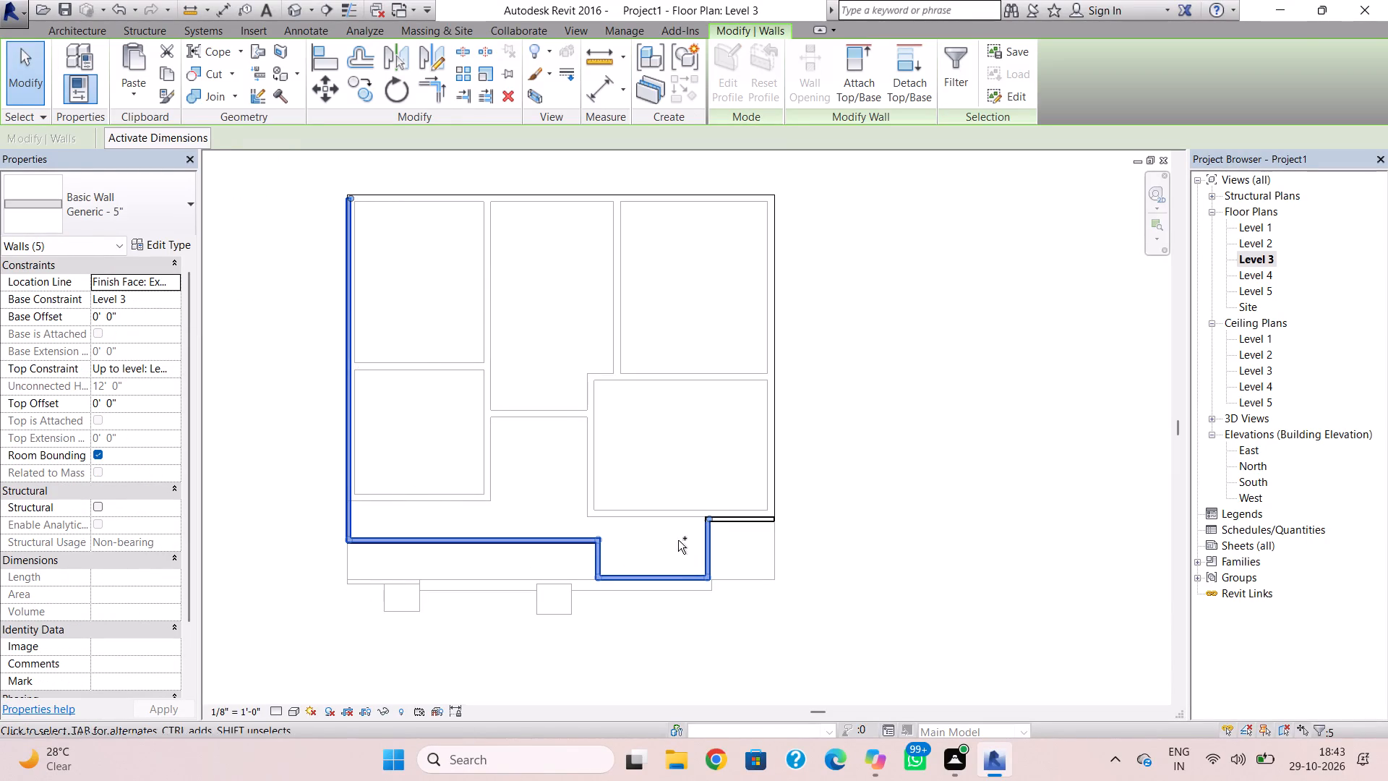
{"action": "left_click", "coordinate": [132, 410]}
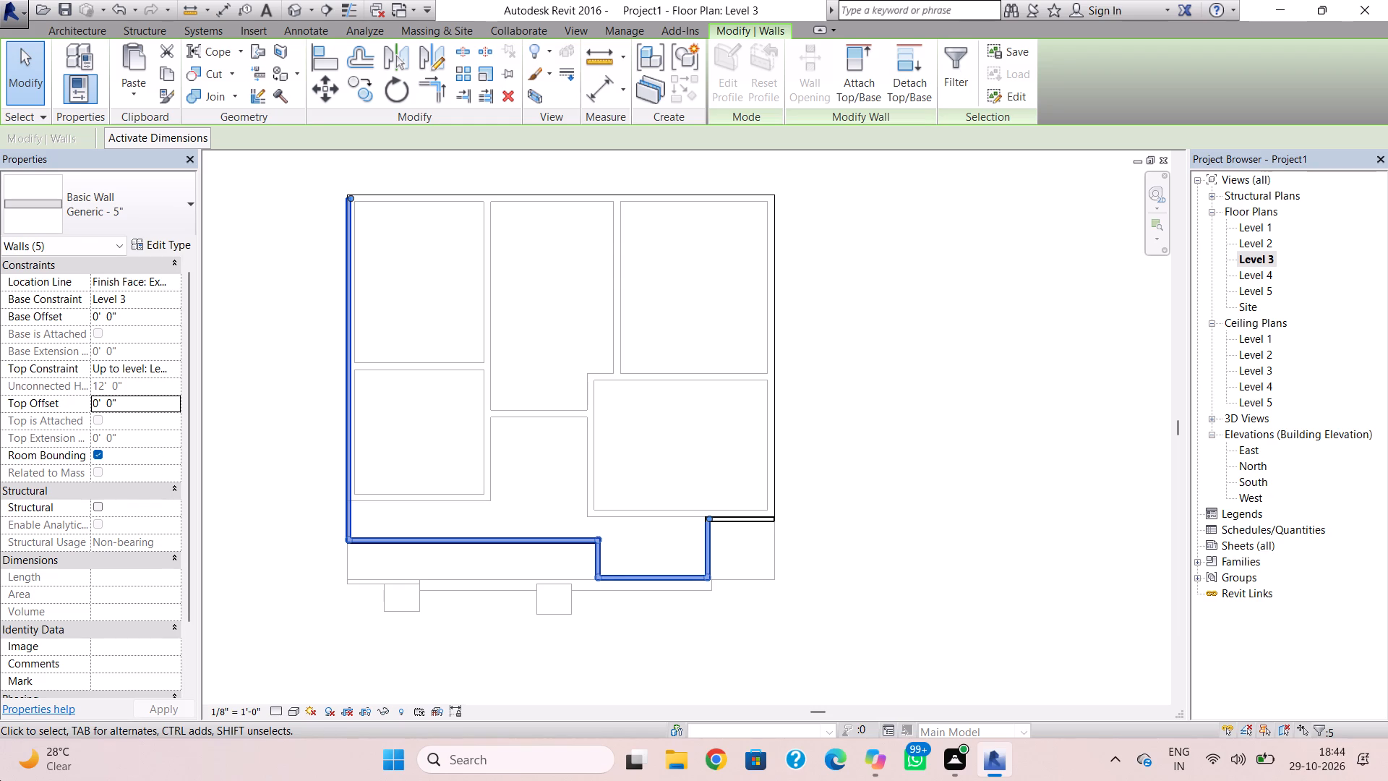
{"action": "key", "text": "minus"}
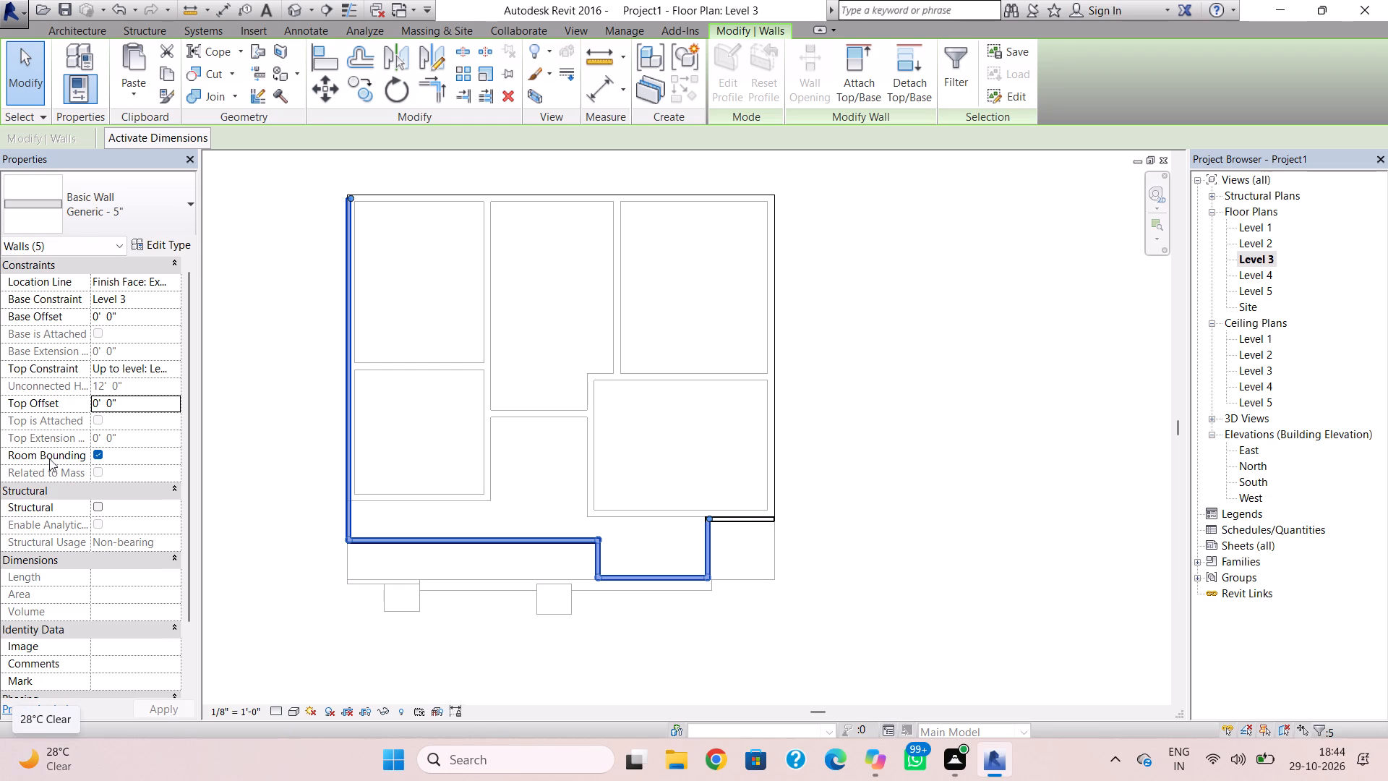
{"action": "left_click", "coordinate": [132, 399]}
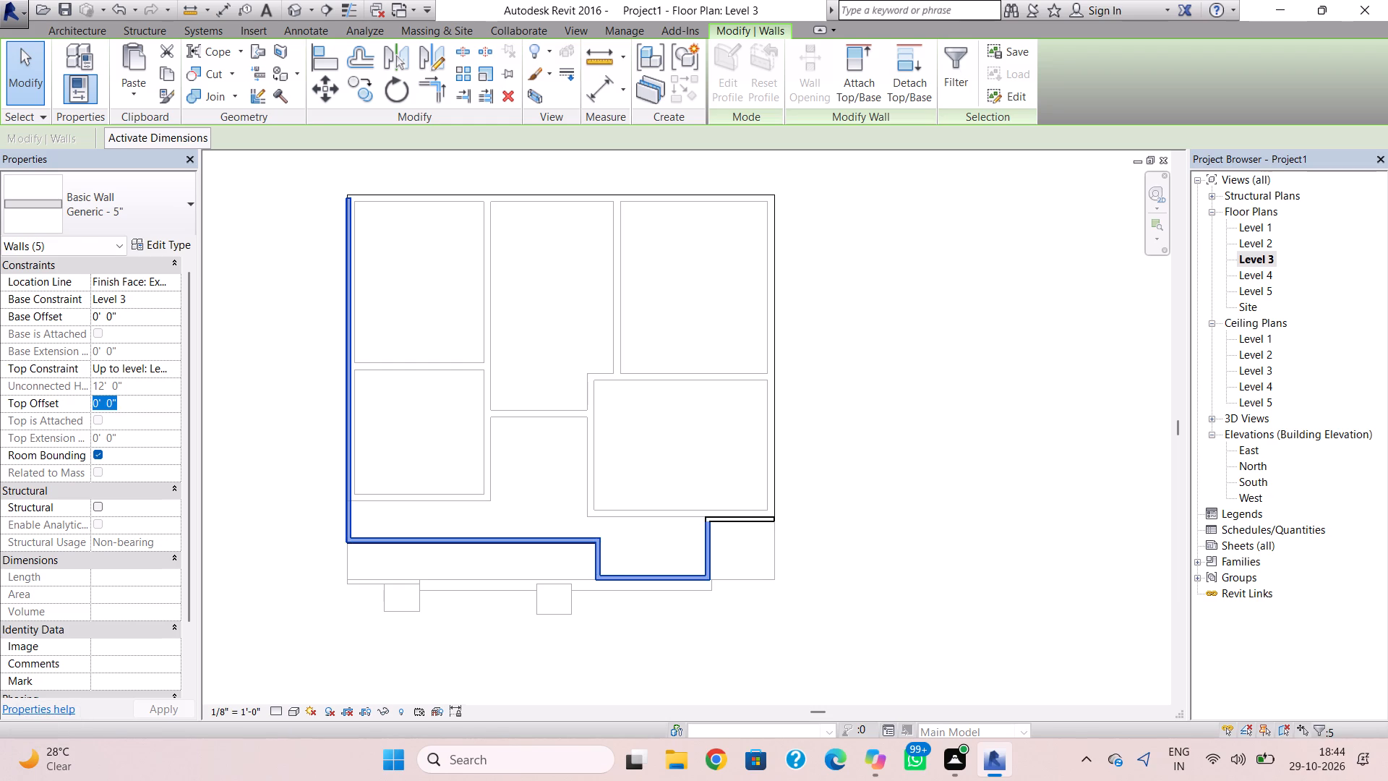
{"action": "key", "text": "minus"}
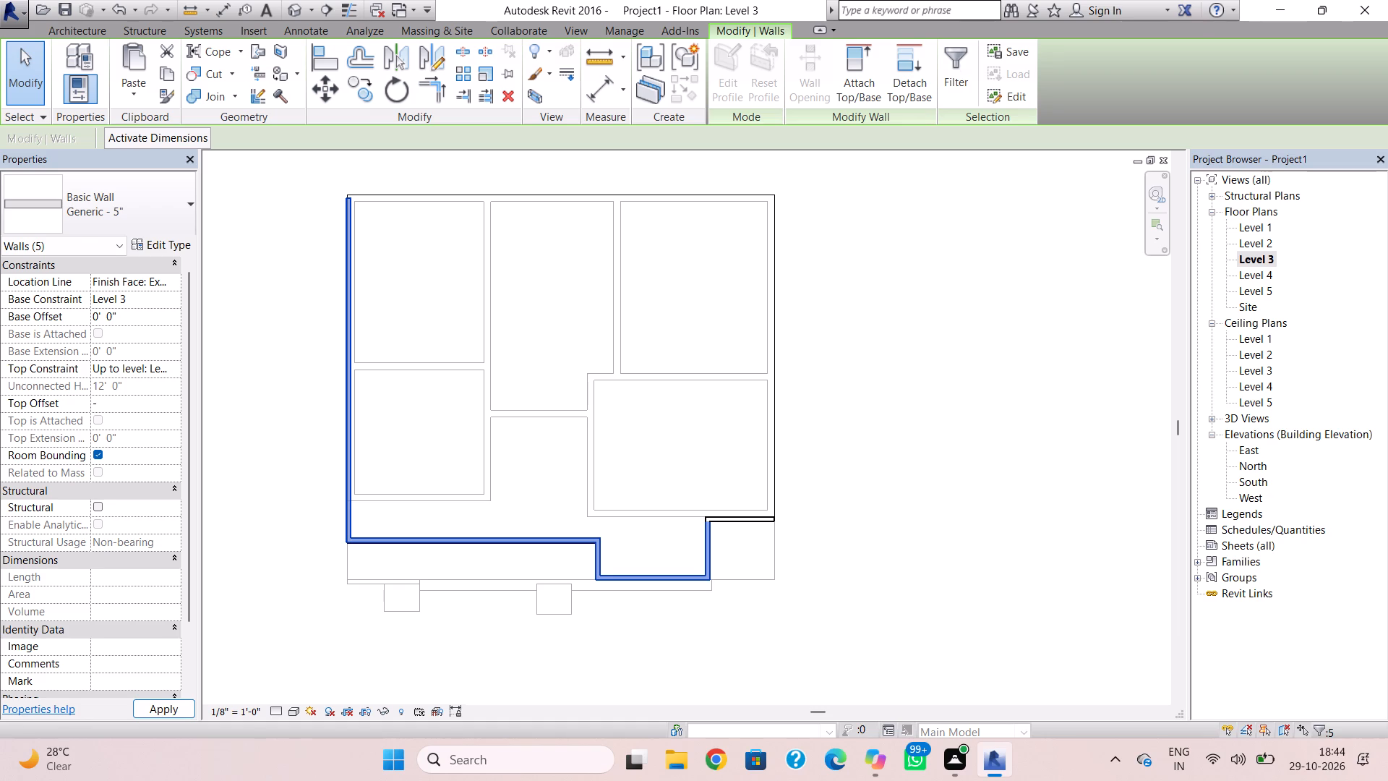
{"action": "type", "text": "8'"}
{"action": "key", "text": "Return"}
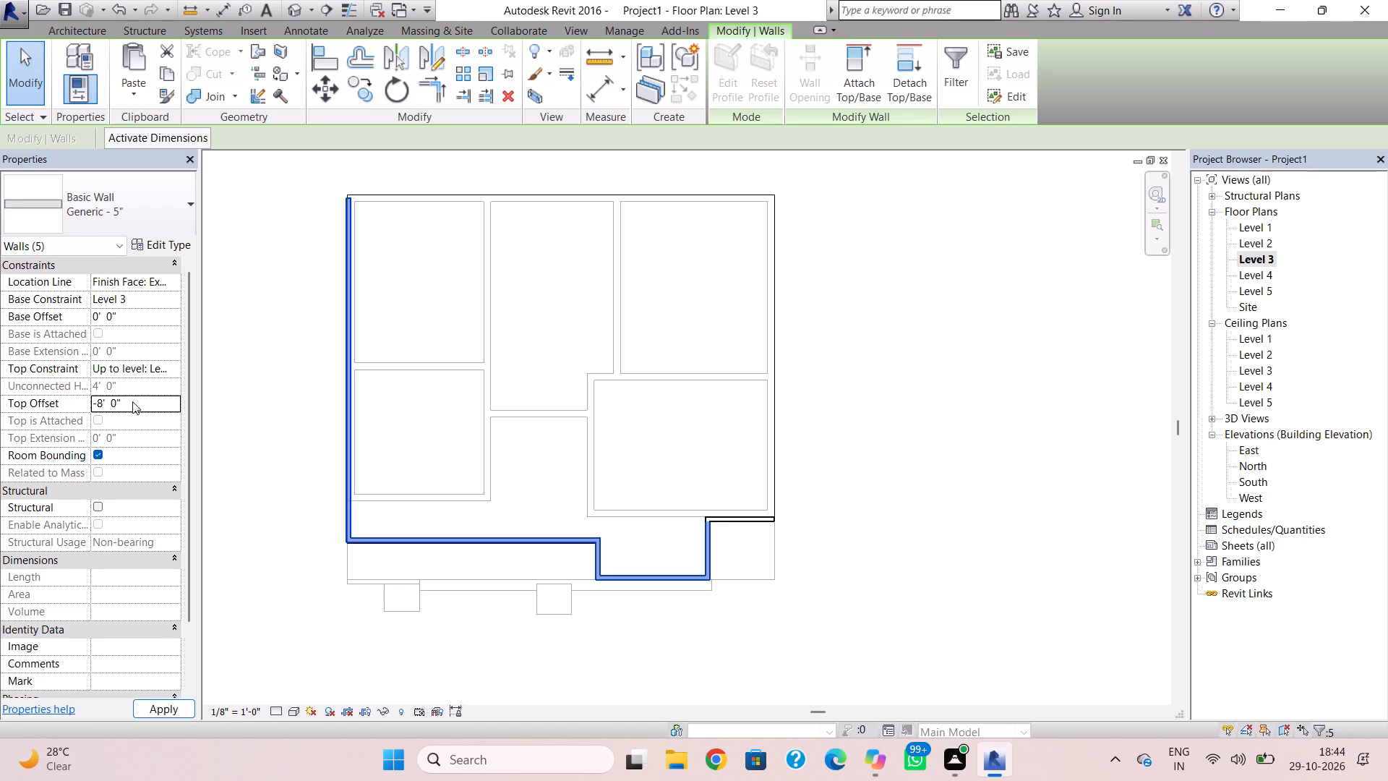
In the 3D view, raise the base of the wall along the roof's projecting front edge to the top of the 12" roof.
{"action": "left_click", "coordinate": [296, 13]}
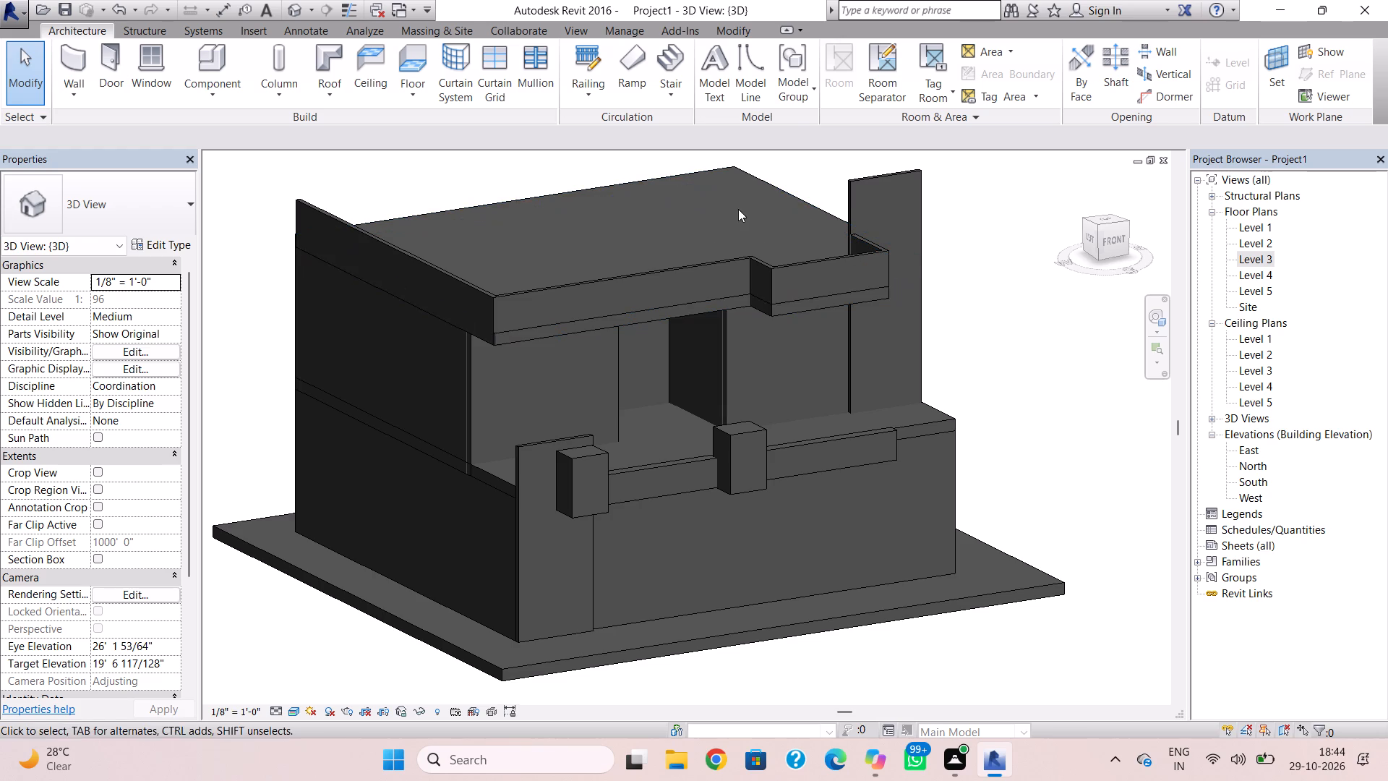
{"action": "key", "text": "Escape"}
{"action": "left_click", "coordinate": [849, 246]}
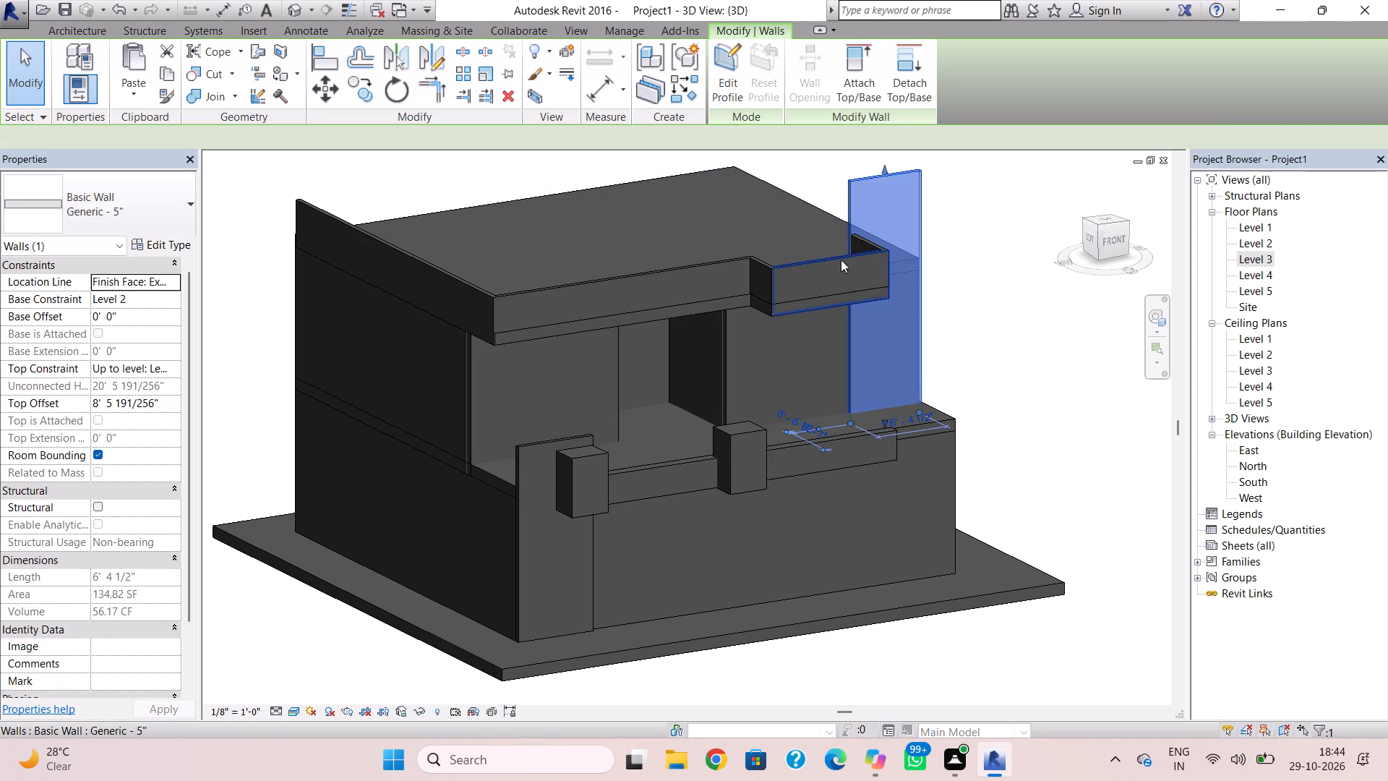
{"action": "key", "text": "Escape"}
{"action": "left_click", "coordinate": [824, 264]}
{"action": "right_click_drag", "start_coordinate": [922, 299], "coordinate": [881, 304], "text": "shift"}
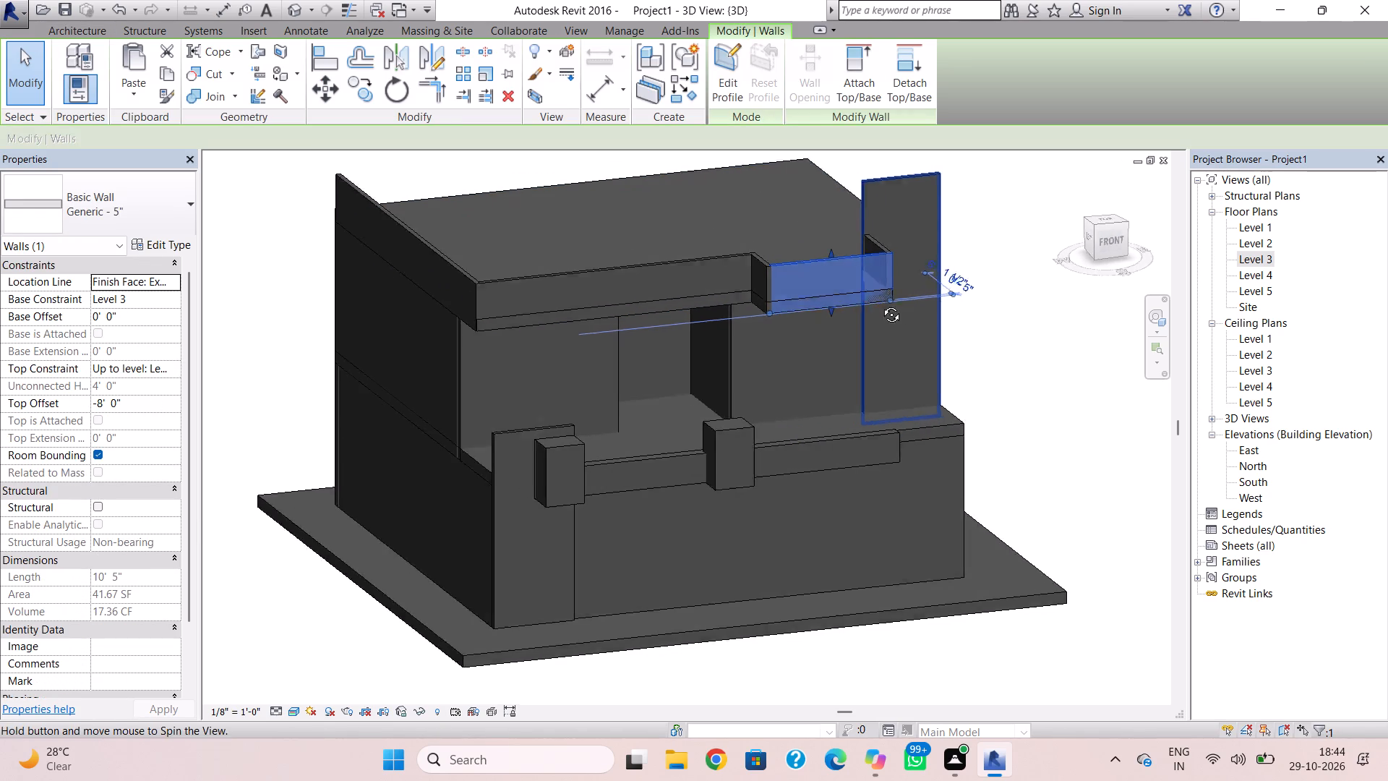
{"action": "right_click_drag", "start_coordinate": [881, 304], "coordinate": [845, 307], "text": "shift"}
{"action": "scroll", "coordinate": [810, 272], "scroll_direction": "up", "scroll_amount": 4}
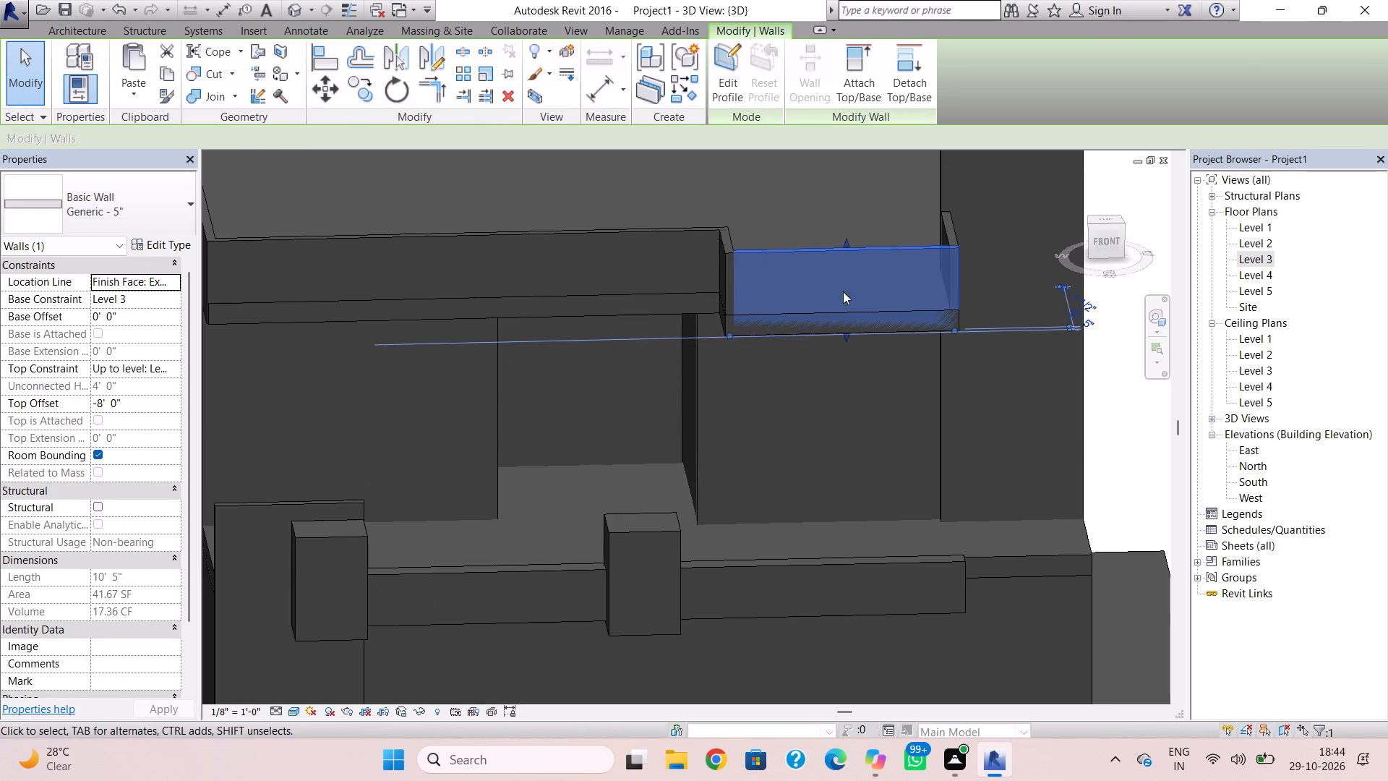
{"action": "left_click_drag", "start_coordinate": [847, 338], "coordinate": [846, 315]}
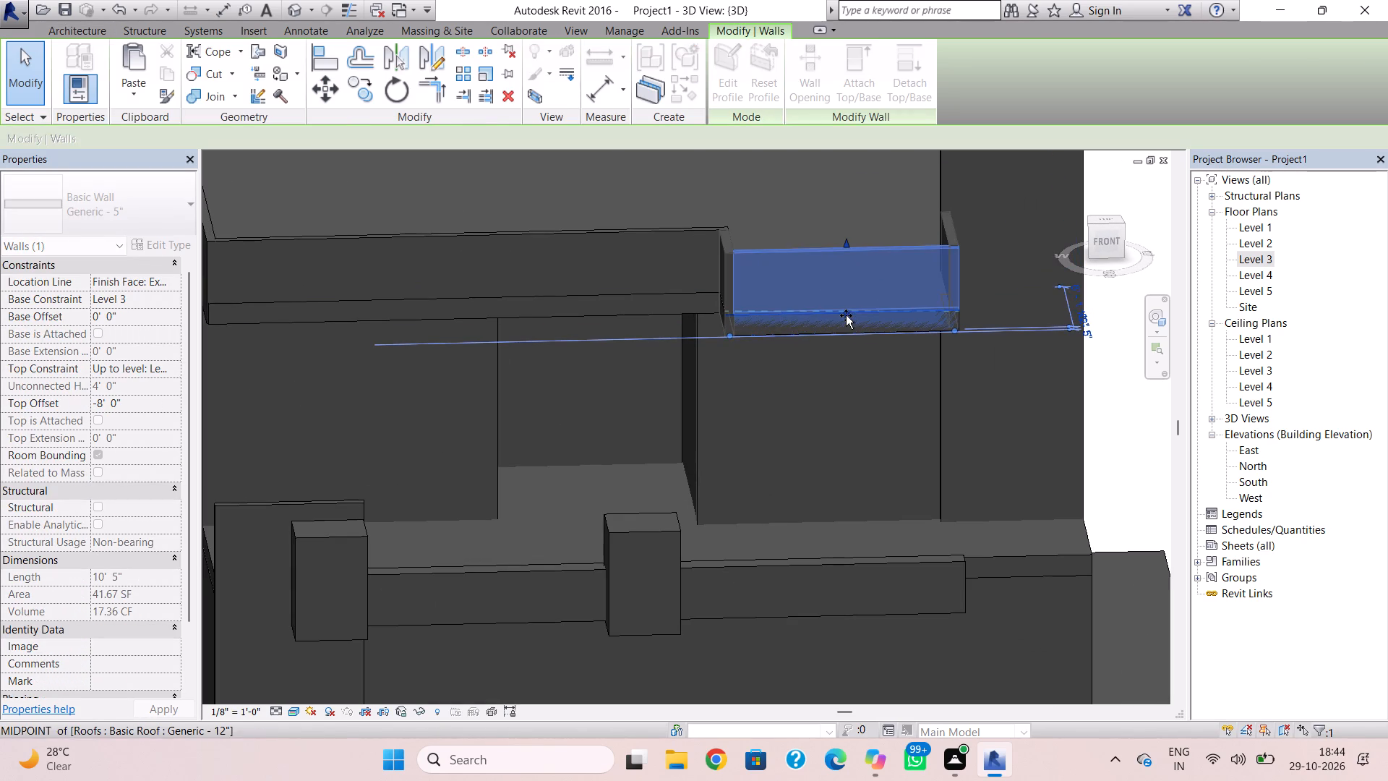
{"action": "left_click_drag", "start_coordinate": [846, 315], "coordinate": [846, 315]}
{"action": "left_click", "coordinate": [761, 377]}
Raise the base of the short wall on the roof step to the roof's top surface, at a base offset of 1'.
{"action": "right_click_drag", "start_coordinate": [695, 327], "coordinate": [800, 289], "text": "shift"}
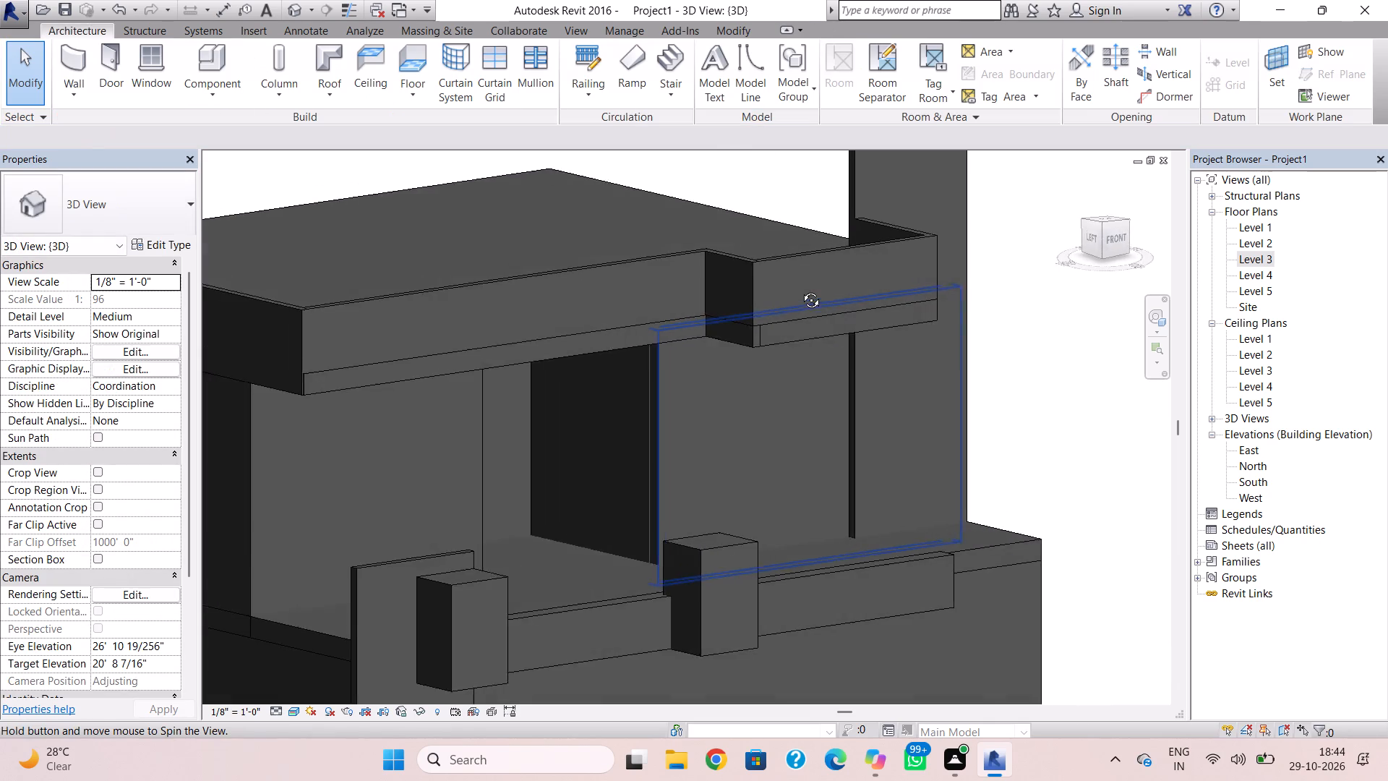
{"action": "right_click_drag", "start_coordinate": [800, 289], "coordinate": [844, 286], "text": "shift"}
{"action": "left_click", "coordinate": [762, 339]}
{"action": "left_click", "coordinate": [774, 337]}
{"action": "scroll", "coordinate": [761, 348], "scroll_direction": "up", "scroll_amount": 1}
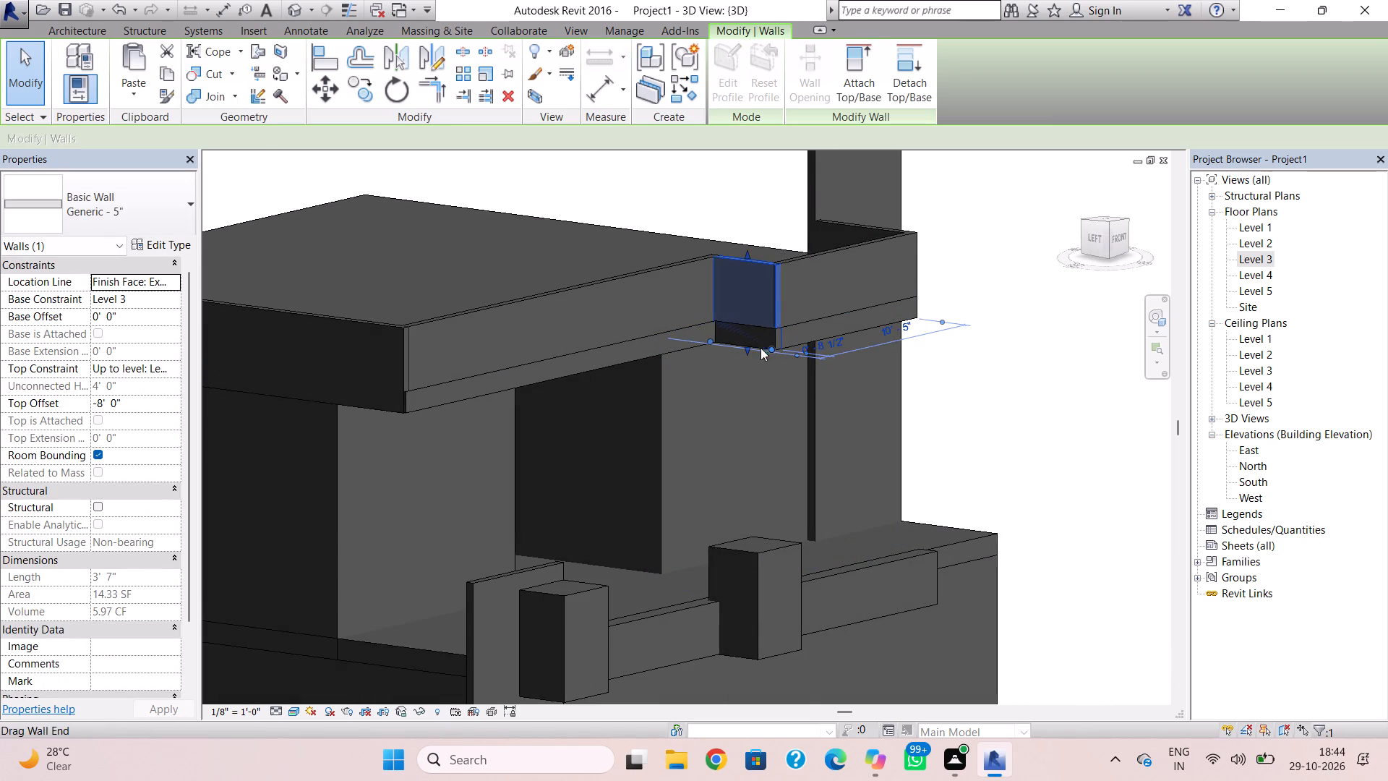
{"action": "scroll", "coordinate": [761, 348], "scroll_direction": "up", "scroll_amount": 3}
{"action": "left_click_drag", "start_coordinate": [737, 350], "coordinate": [751, 310]}
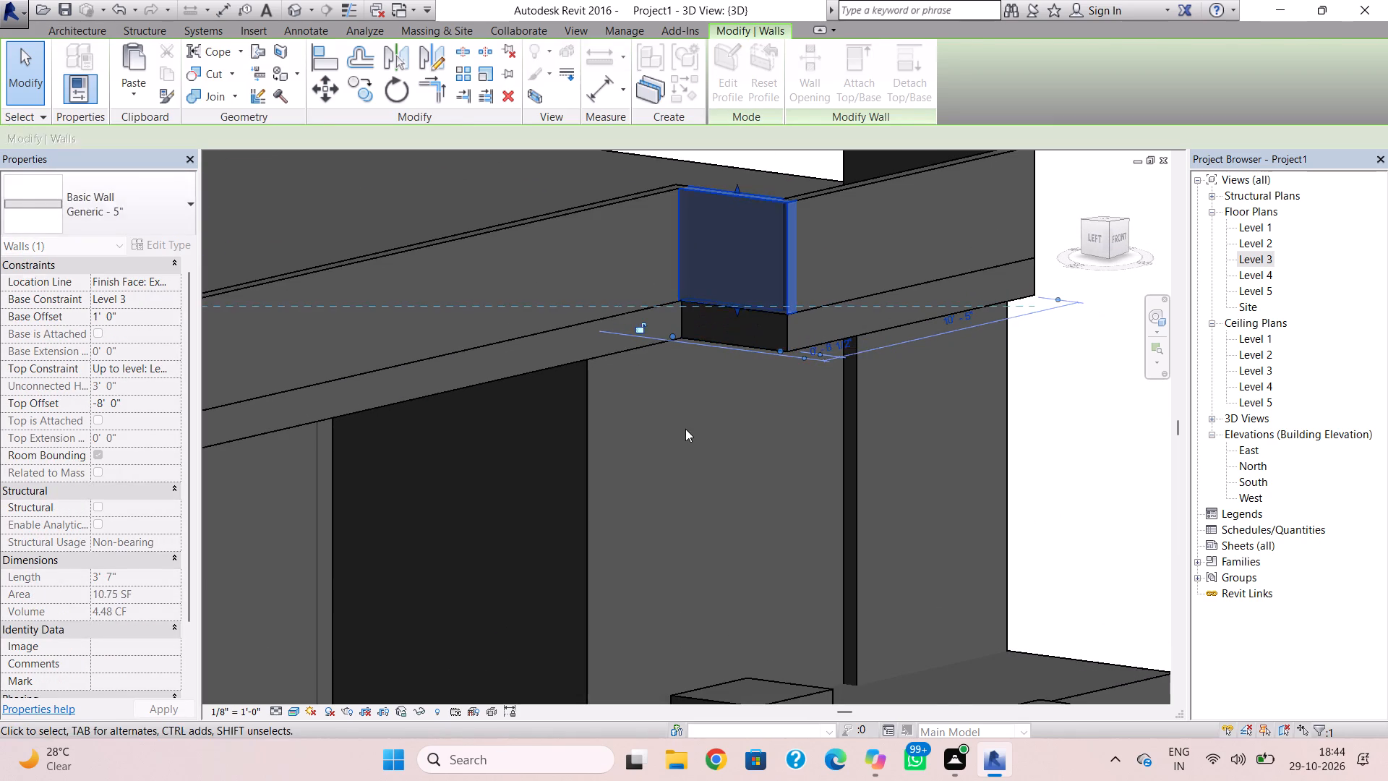
{"action": "left_click", "coordinate": [685, 429]}
Raise the base of the wall along the roof's recessed front edge to the roof's top surface, at a base offset of 1'.
{"action": "left_click", "coordinate": [568, 353]}
{"action": "left_click", "coordinate": [566, 359]}
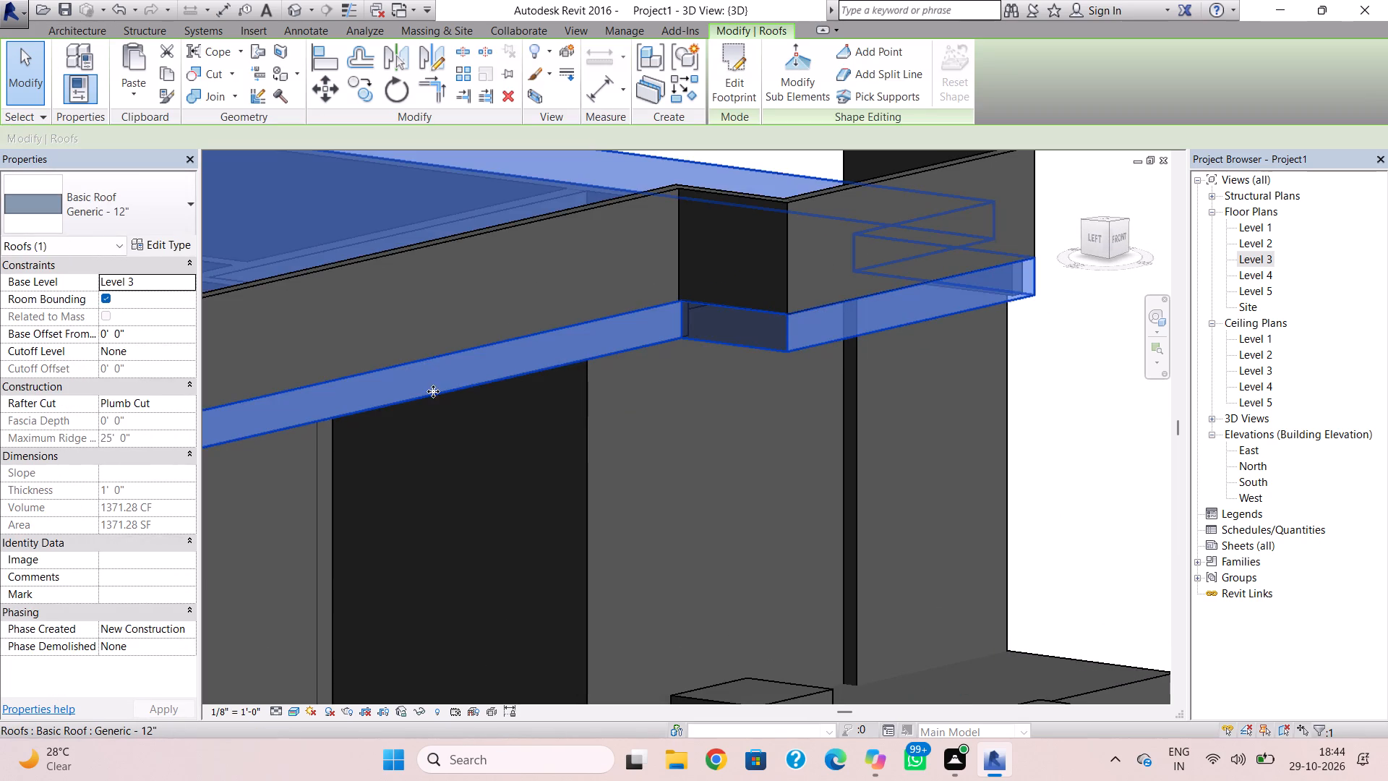
{"action": "scroll", "coordinate": [465, 362], "scroll_direction": "down", "scroll_amount": 2}
{"action": "middle_click_drag", "start_coordinate": [497, 350], "coordinate": [636, 301]}
{"action": "left_click", "coordinate": [523, 240]}
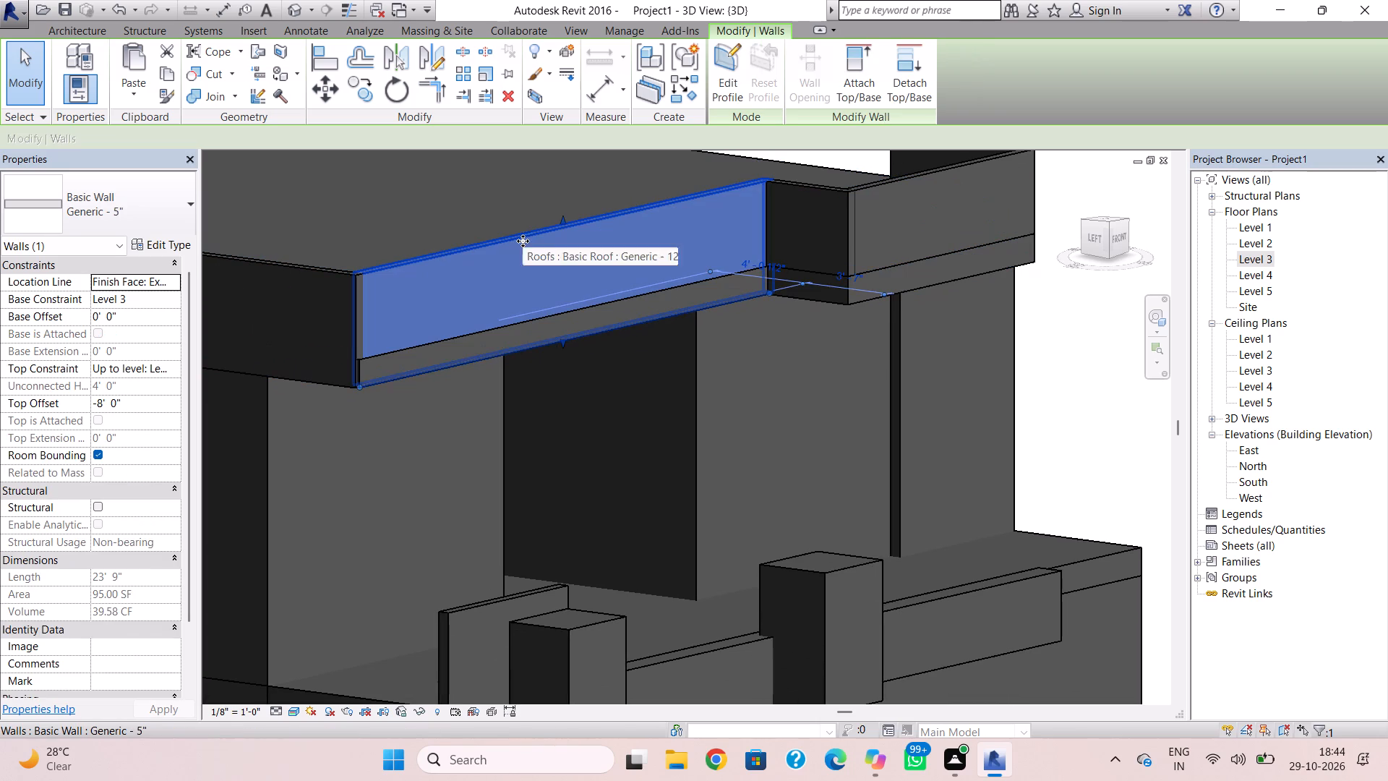
{"action": "left_click_drag", "start_coordinate": [564, 343], "coordinate": [562, 311]}
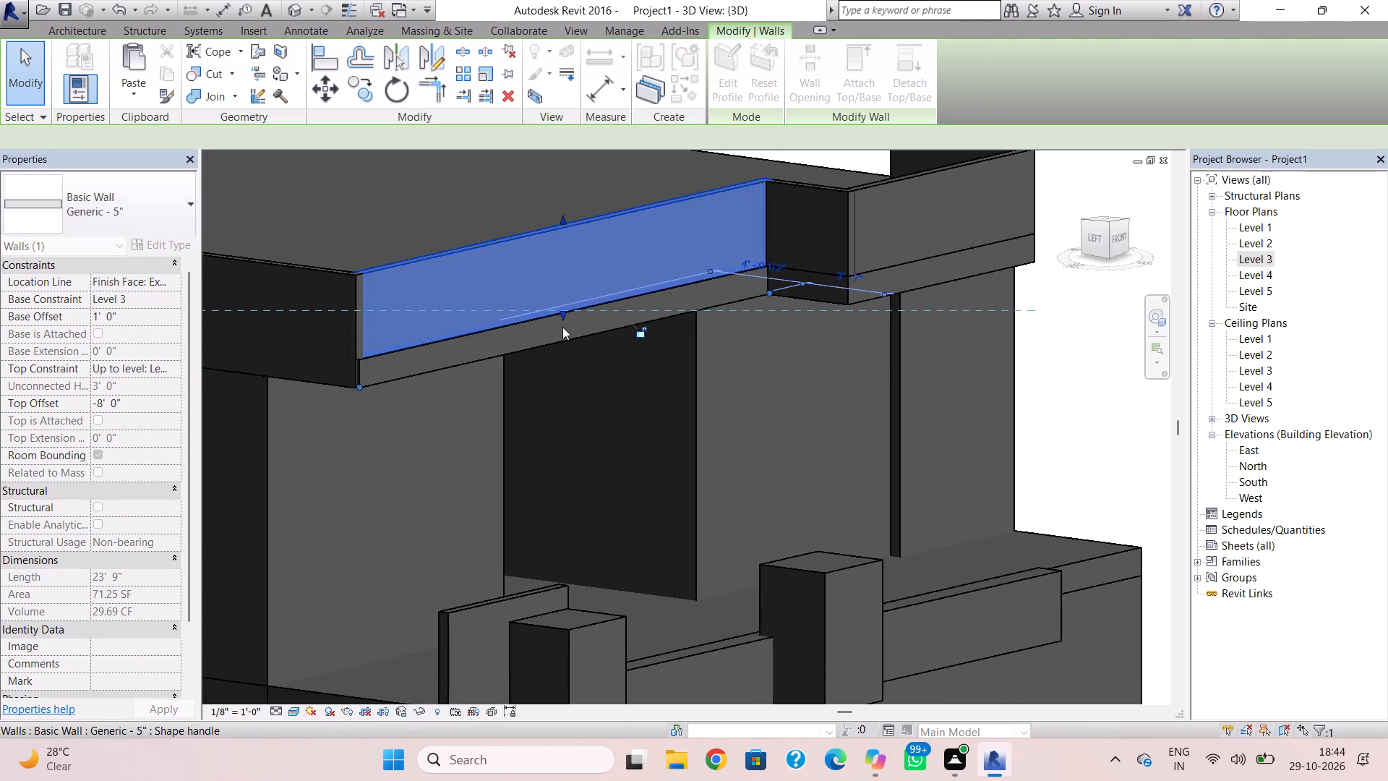
{"action": "left_click", "coordinate": [583, 388]}
Raise the base of the wall along the Level 3 roof's west edge to the roof's top surface.
{"action": "left_click", "coordinate": [354, 325]}
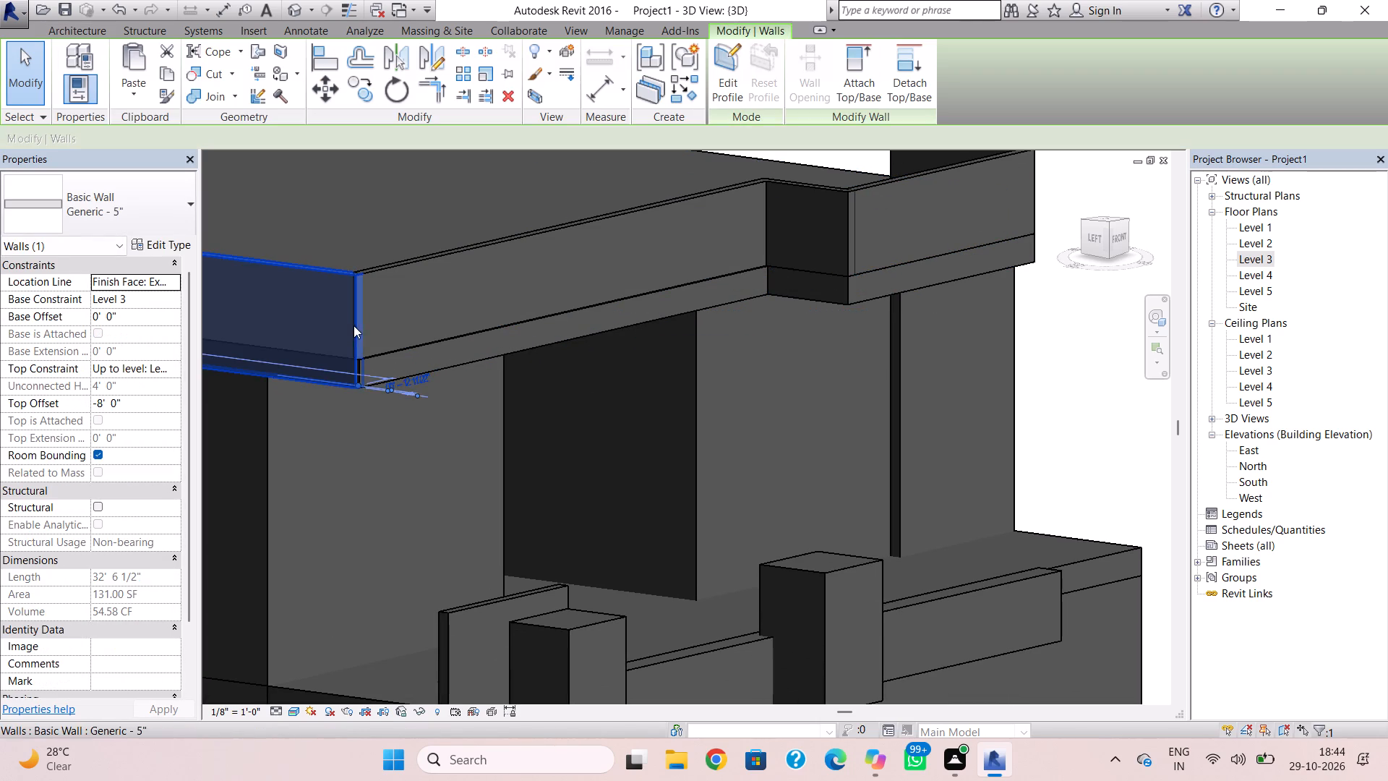
{"action": "middle_click_drag", "start_coordinate": [356, 325], "coordinate": [703, 308]}
{"action": "left_click_drag", "start_coordinate": [334, 328], "coordinate": [346, 297]}
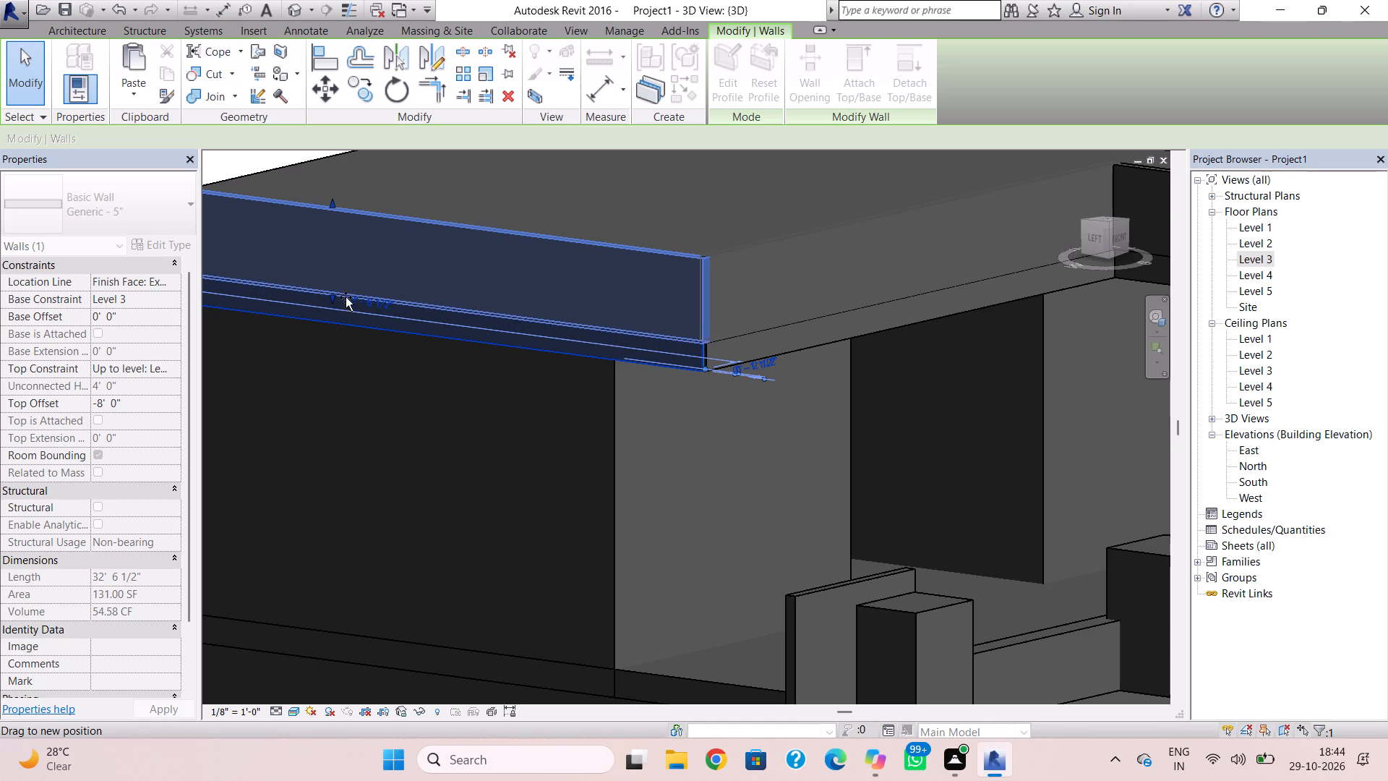
{"action": "left_click_drag", "start_coordinate": [346, 297], "coordinate": [346, 299]}
{"action": "left_click", "coordinate": [275, 409]}
{"action": "scroll", "coordinate": [467, 337], "scroll_direction": "up", "scroll_amount": 3}
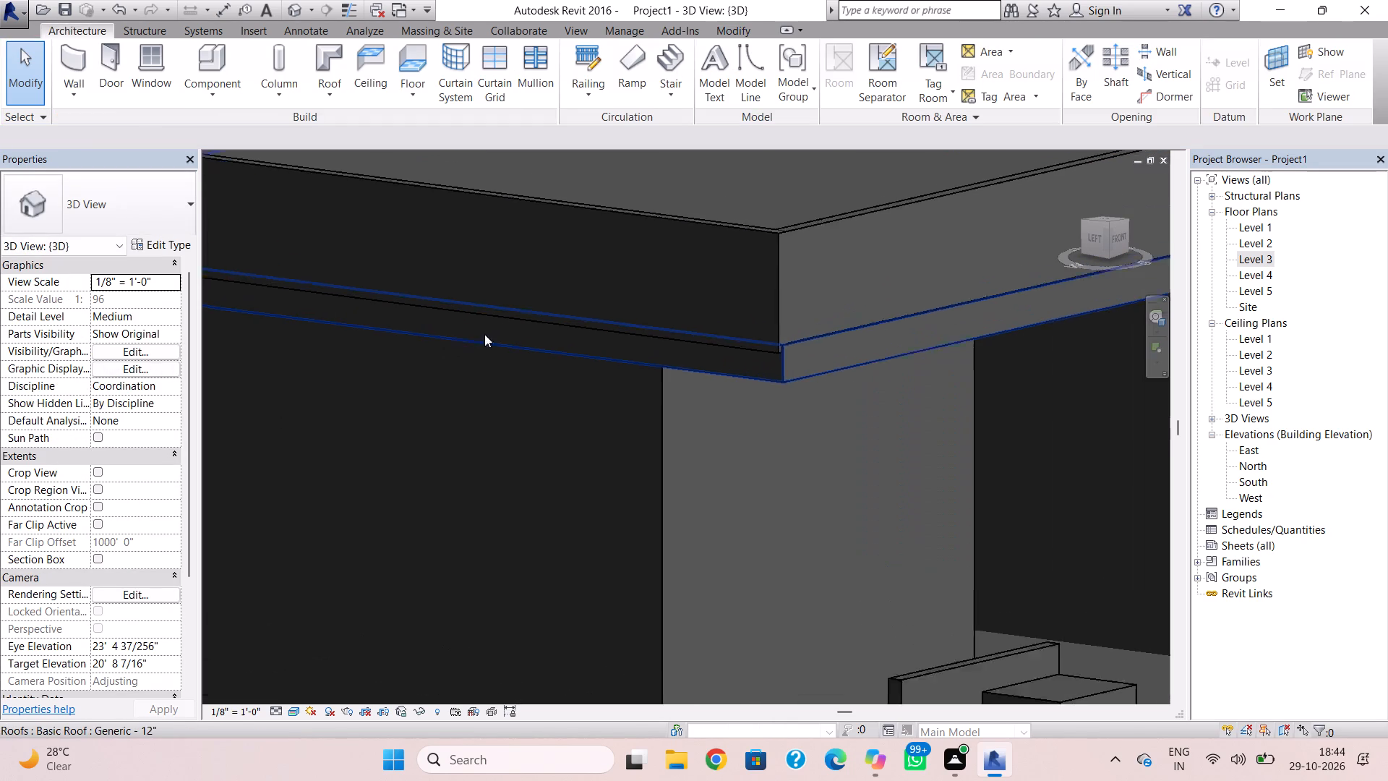
{"action": "scroll", "coordinate": [697, 328], "scroll_direction": "up", "scroll_amount": 4}
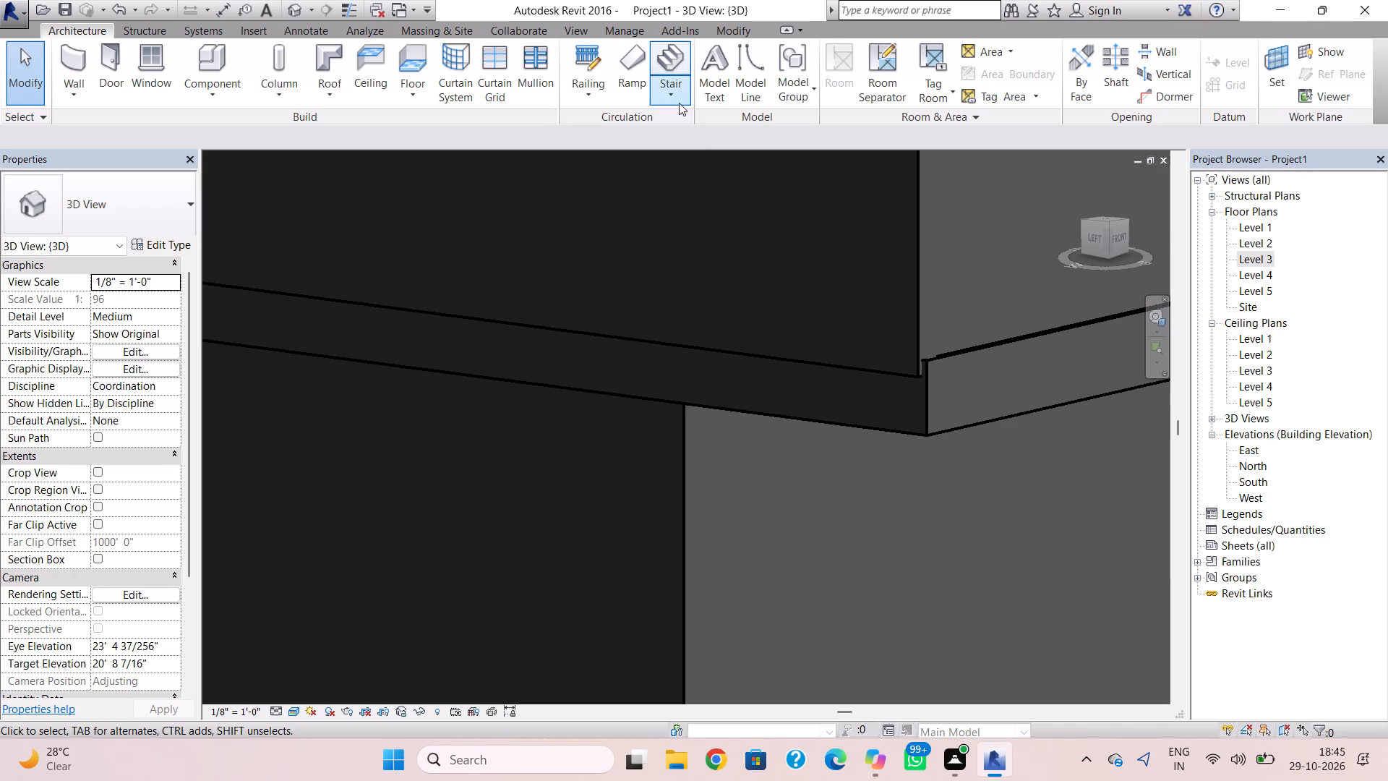
In the Level 3 plan, draw Generic - 5" walls up to Level 4 along the roof's north edge and its east edge, about 30' 8" long.
{"action": "scroll", "coordinate": [755, 359], "scroll_direction": "down", "scroll_amount": 6}
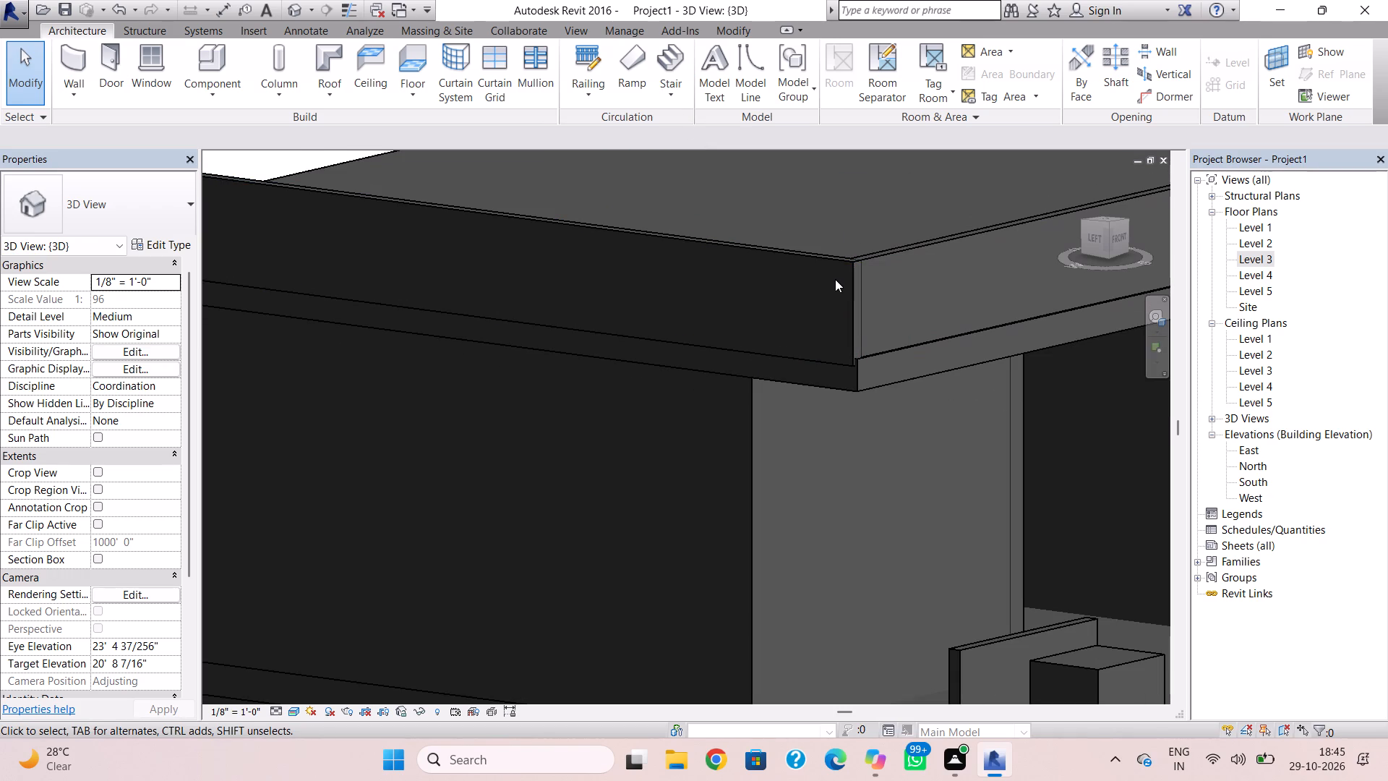
{"action": "right_click_drag", "start_coordinate": [850, 268], "coordinate": [776, 289], "text": "shift"}
{"action": "scroll", "coordinate": [779, 277], "scroll_direction": "down", "scroll_amount": 10}
{"action": "middle_click_drag", "start_coordinate": [834, 291], "coordinate": [761, 295]}
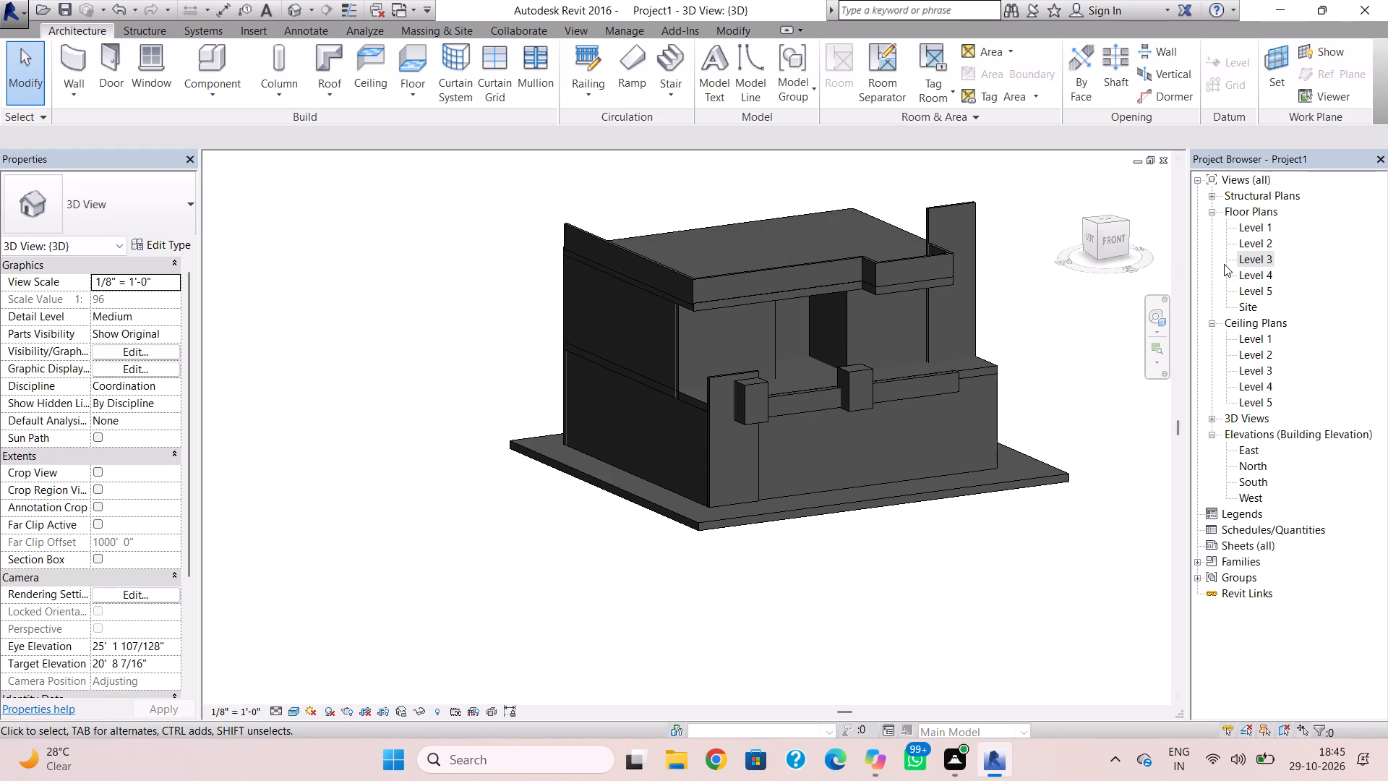
{"action": "double_click", "coordinate": [1268, 254]}
{"action": "scroll", "coordinate": [992, 253], "scroll_direction": "down", "scroll_amount": 5}
{"action": "scroll", "coordinate": [565, 172], "scroll_direction": "up", "scroll_amount": 1}
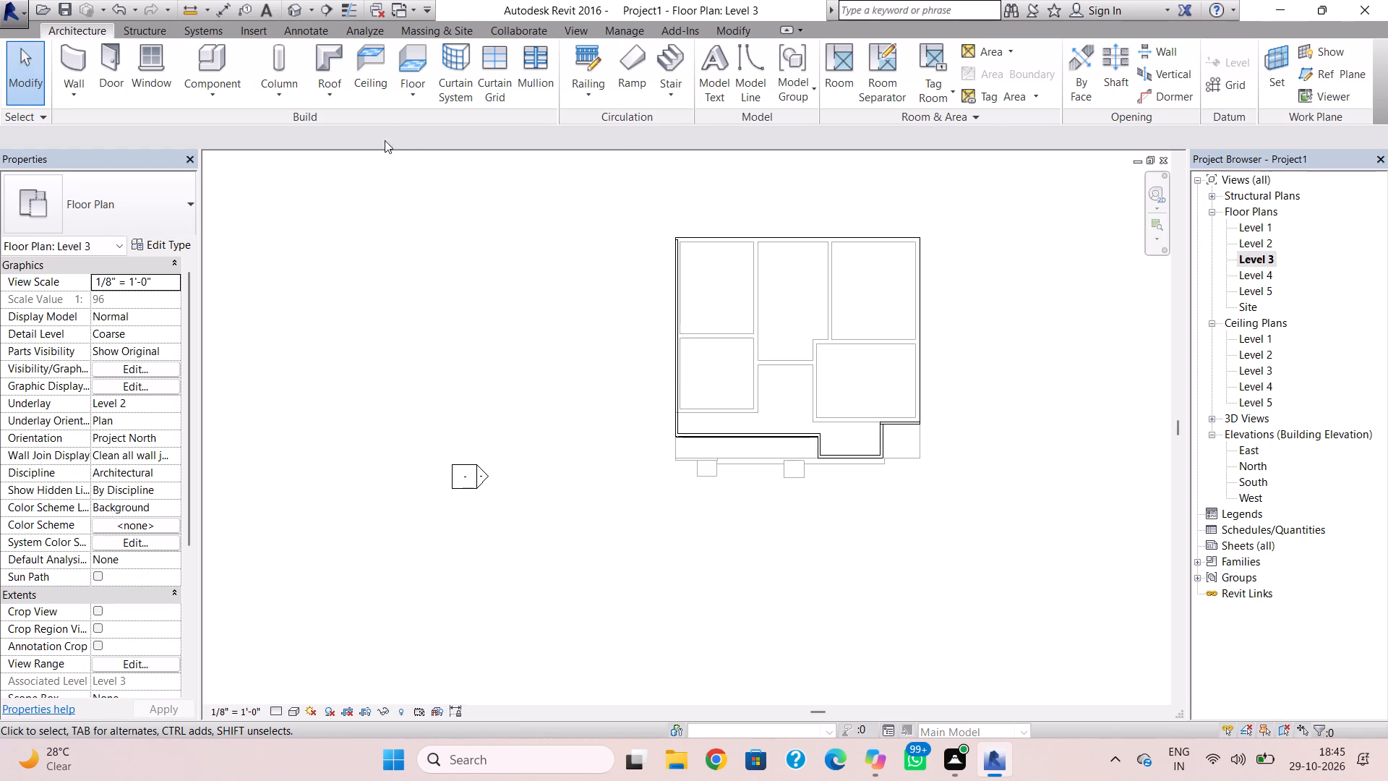
{"action": "left_click", "coordinate": [75, 59]}
{"action": "scroll", "coordinate": [656, 215], "scroll_direction": "up", "scroll_amount": 5}
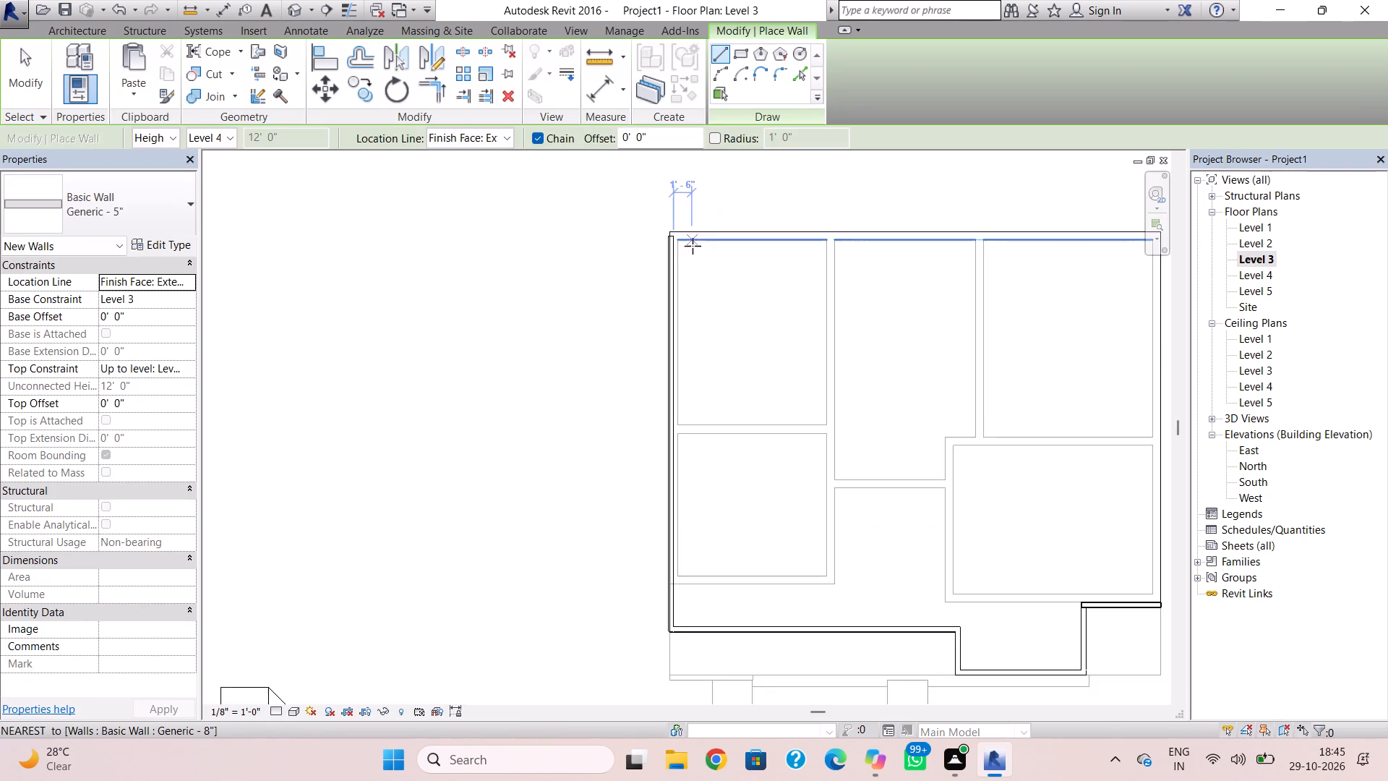
{"action": "scroll", "coordinate": [687, 244], "scroll_direction": "up", "scroll_amount": 8}
{"action": "left_click", "coordinate": [643, 214]}
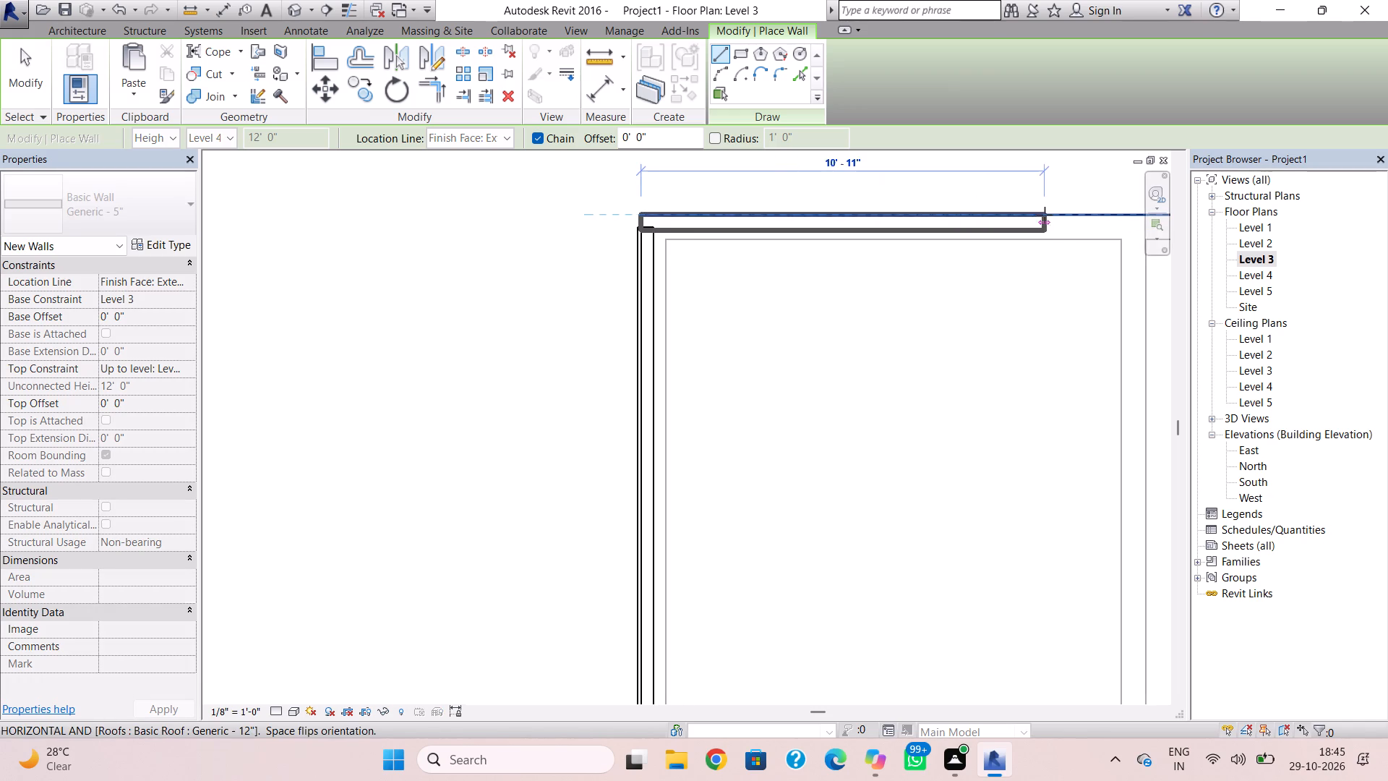
{"action": "scroll", "coordinate": [1045, 215], "scroll_direction": "down", "scroll_amount": 1}
{"action": "middle_click_drag", "start_coordinate": [1045, 215], "coordinate": [376, 261]}
{"action": "scroll", "coordinate": [834, 265], "scroll_direction": "down", "scroll_amount": 4}
{"action": "middle_click_drag", "start_coordinate": [834, 265], "coordinate": [604, 262]}
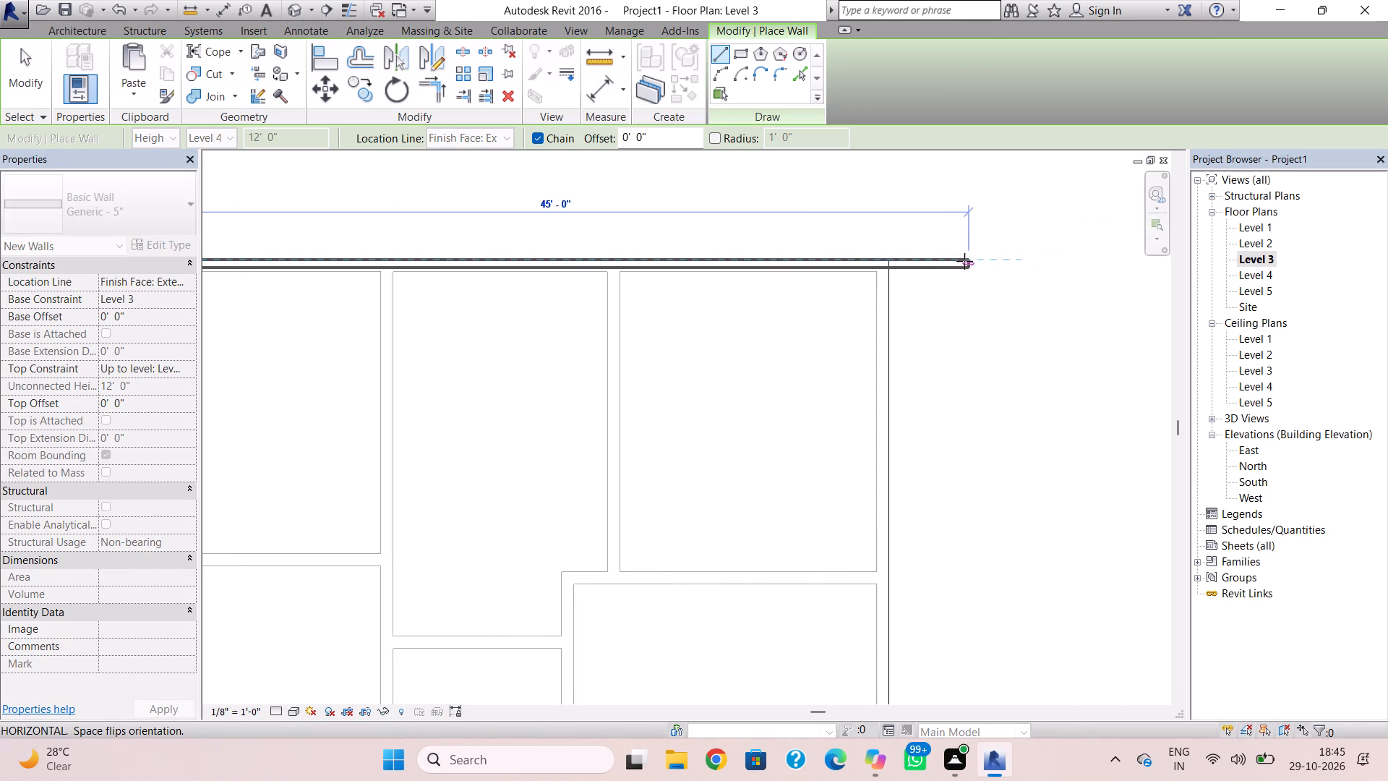
{"action": "left_click", "coordinate": [891, 265]}
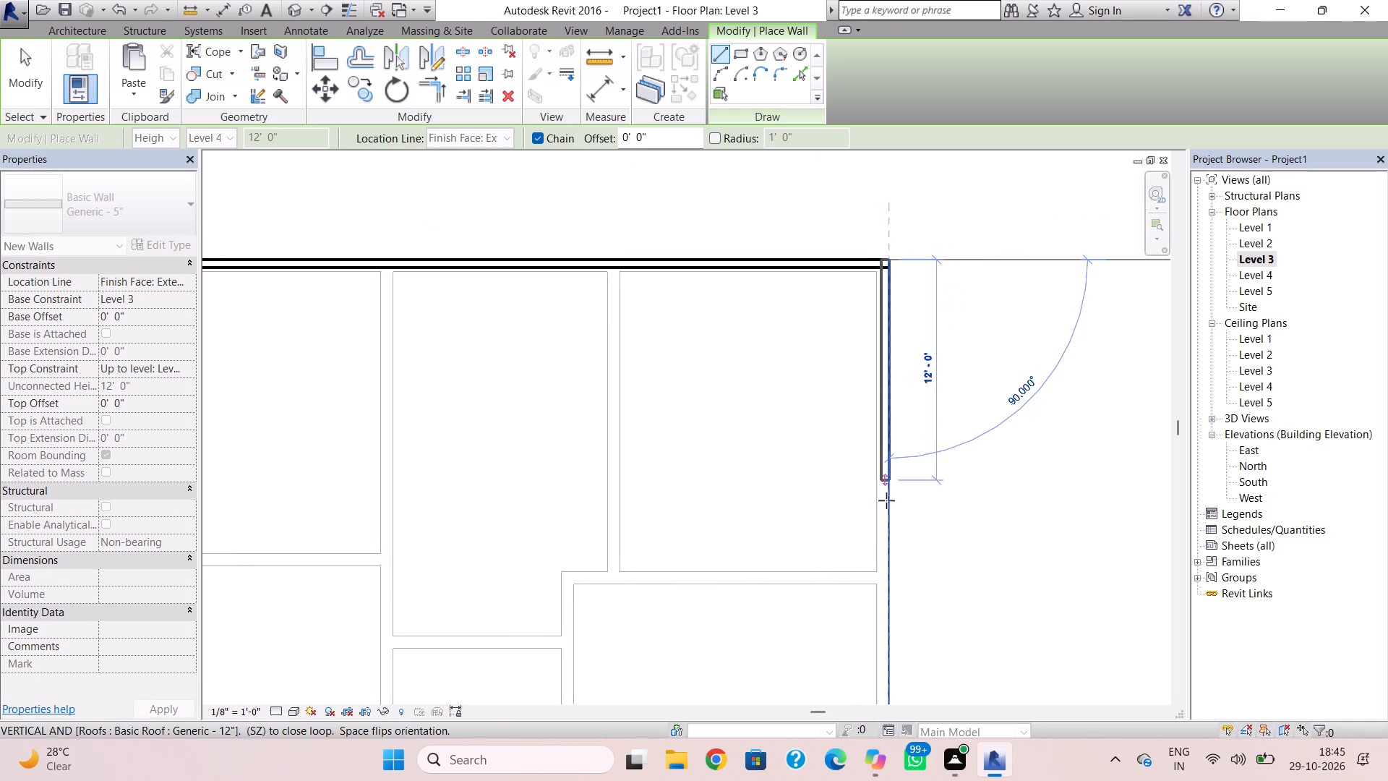
{"action": "middle_click_drag", "start_coordinate": [886, 511], "coordinate": [865, 409]}
{"action": "scroll", "coordinate": [888, 513], "scroll_direction": "down", "scroll_amount": 1}
{"action": "middle_click_drag", "start_coordinate": [888, 516], "coordinate": [840, 319]}
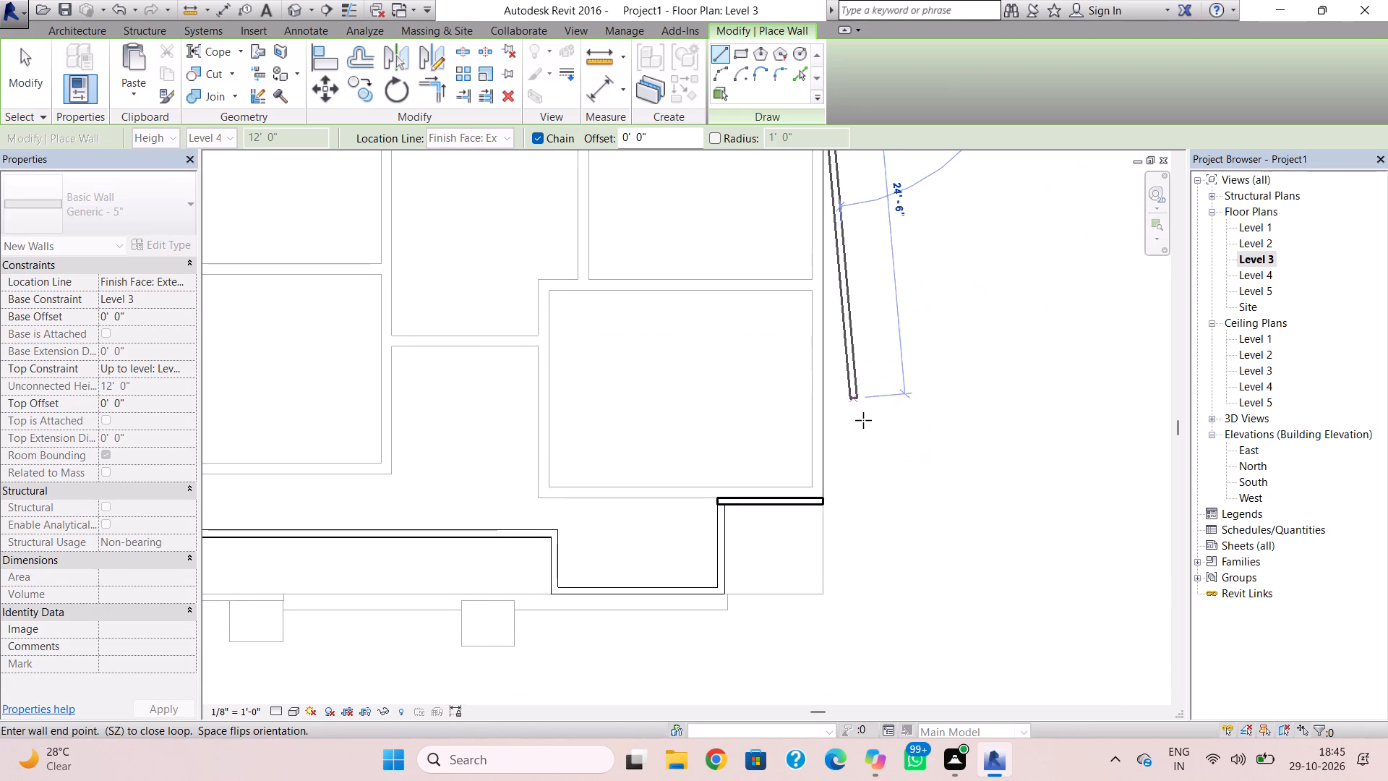
{"action": "left_click", "coordinate": [831, 493]}
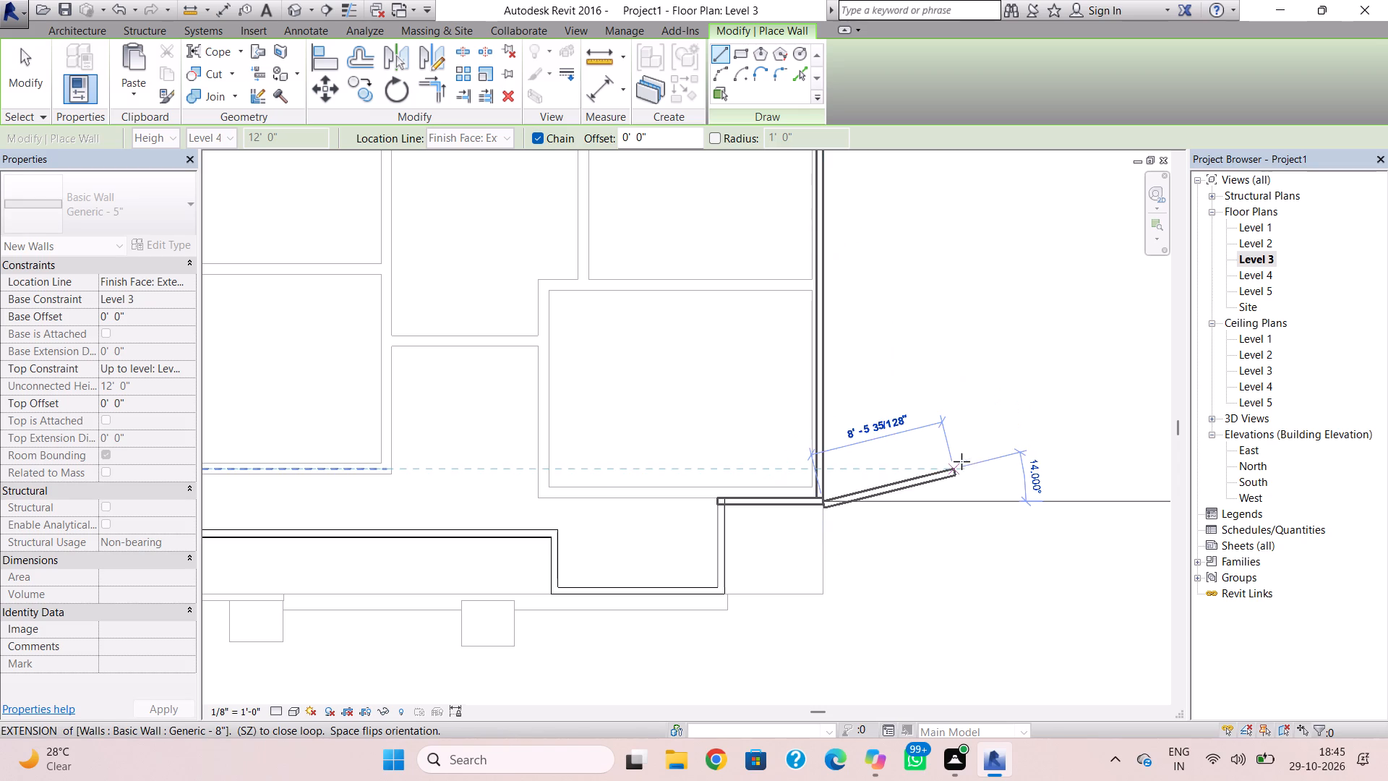
{"action": "key", "text": "Escape"}
{"action": "scroll", "coordinate": [887, 401], "scroll_direction": "down", "scroll_amount": 6}
{"action": "middle_click_drag", "start_coordinate": [900, 424], "coordinate": [907, 486]}
{"action": "scroll", "coordinate": [907, 486], "scroll_direction": "up", "scroll_amount": 1}
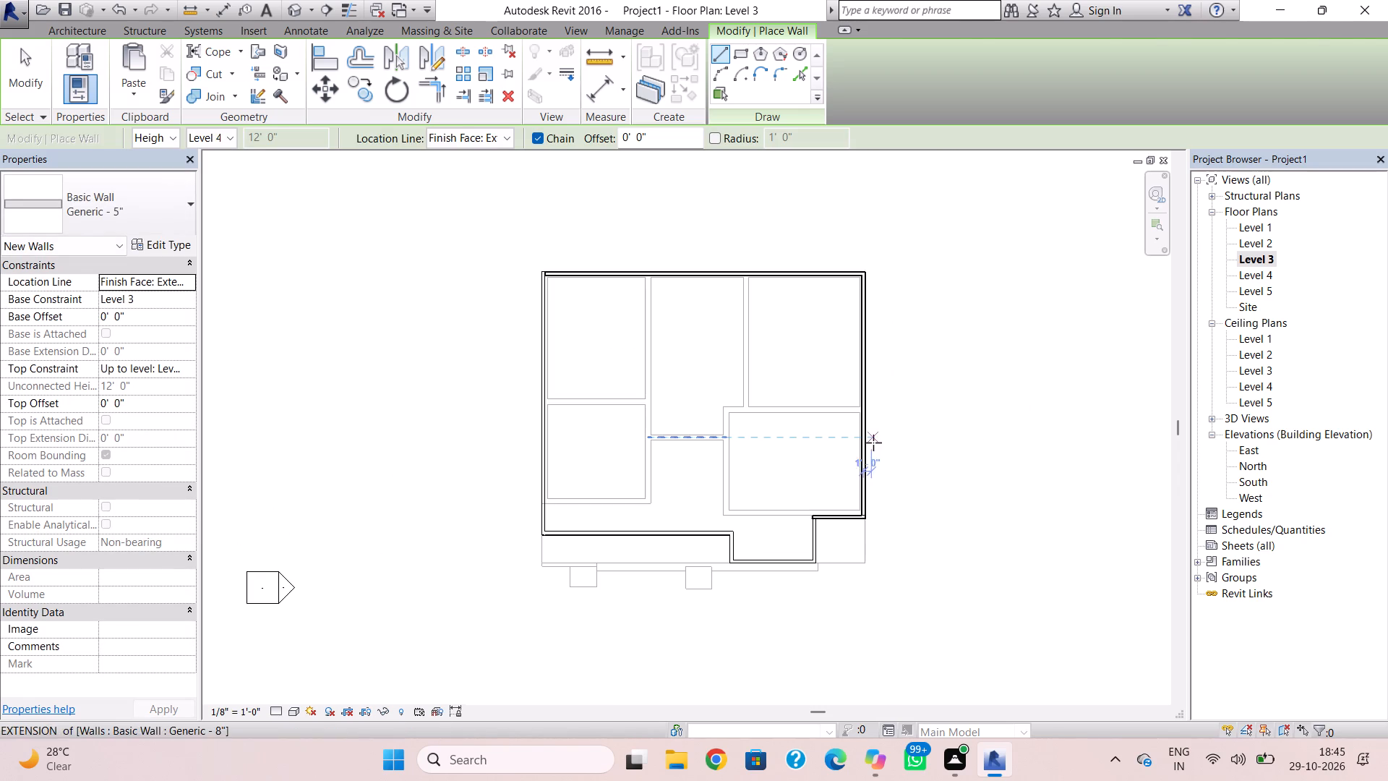
{"action": "key", "text": "Escape"}
{"action": "key", "text": "Escape"}
Set the top offset of the new north and east roof-edge walls to -8' and show the model in 3D.
{"action": "left_click", "coordinate": [867, 438]}
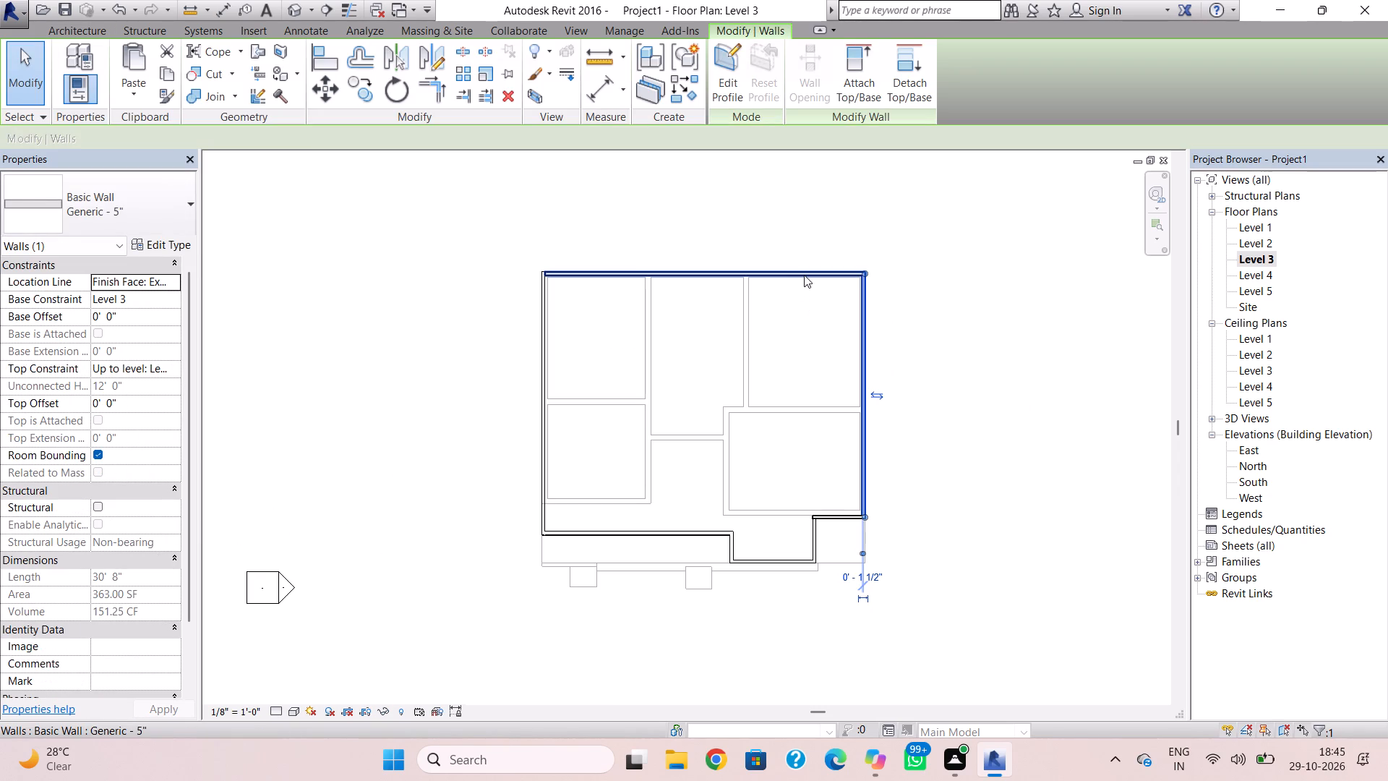
{"action": "left_click", "coordinate": [804, 275], "text": "ctrl"}
{"action": "left_click", "coordinate": [167, 405]}
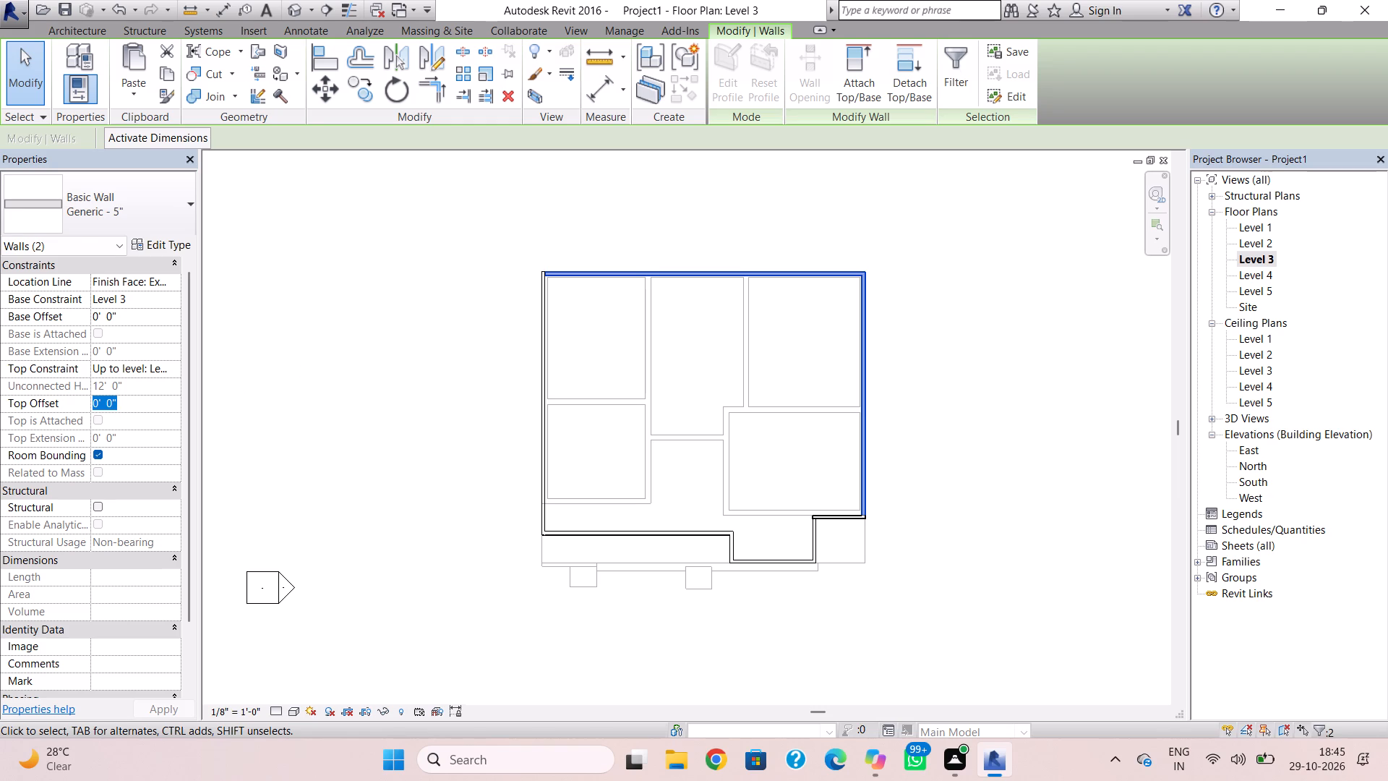
{"action": "key", "text": "minus"}
{"action": "type", "text": "8'"}
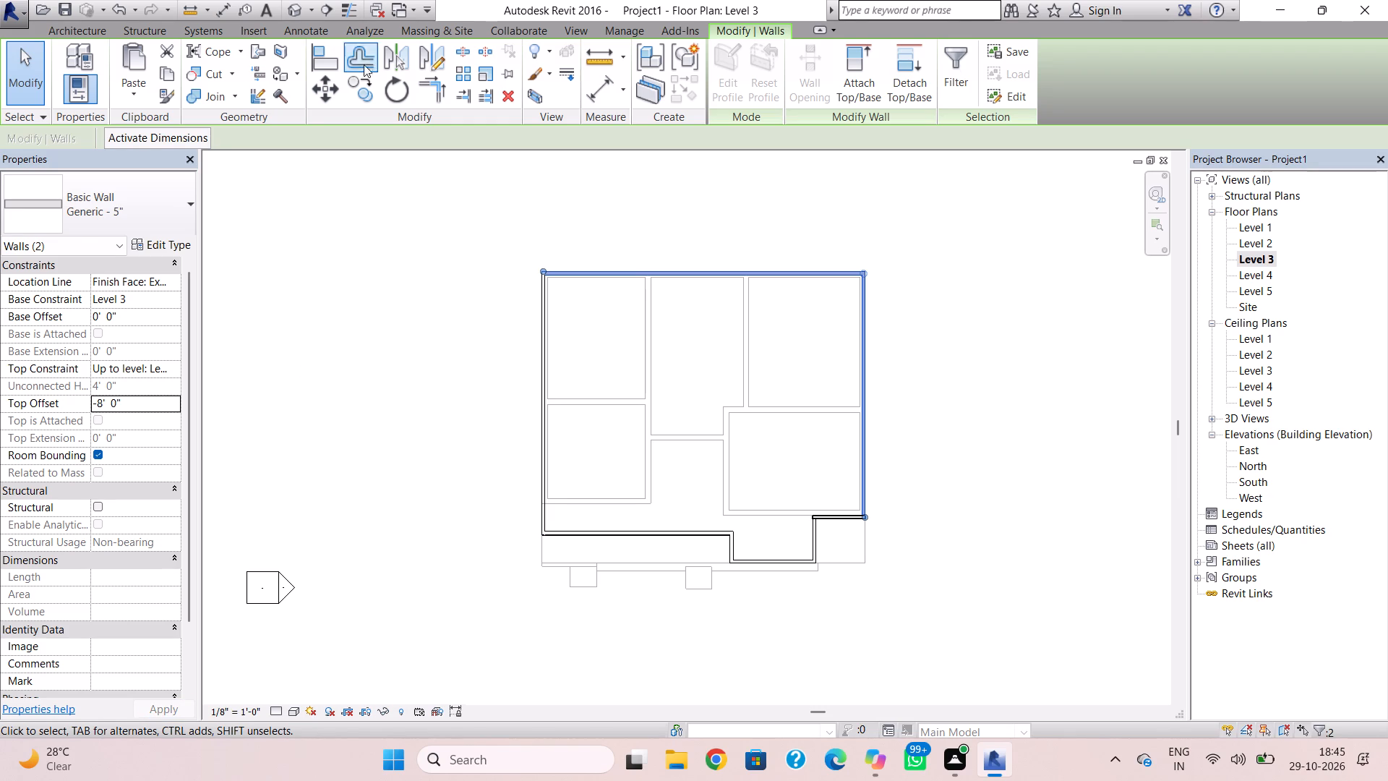
{"action": "left_click", "coordinate": [299, 8]}
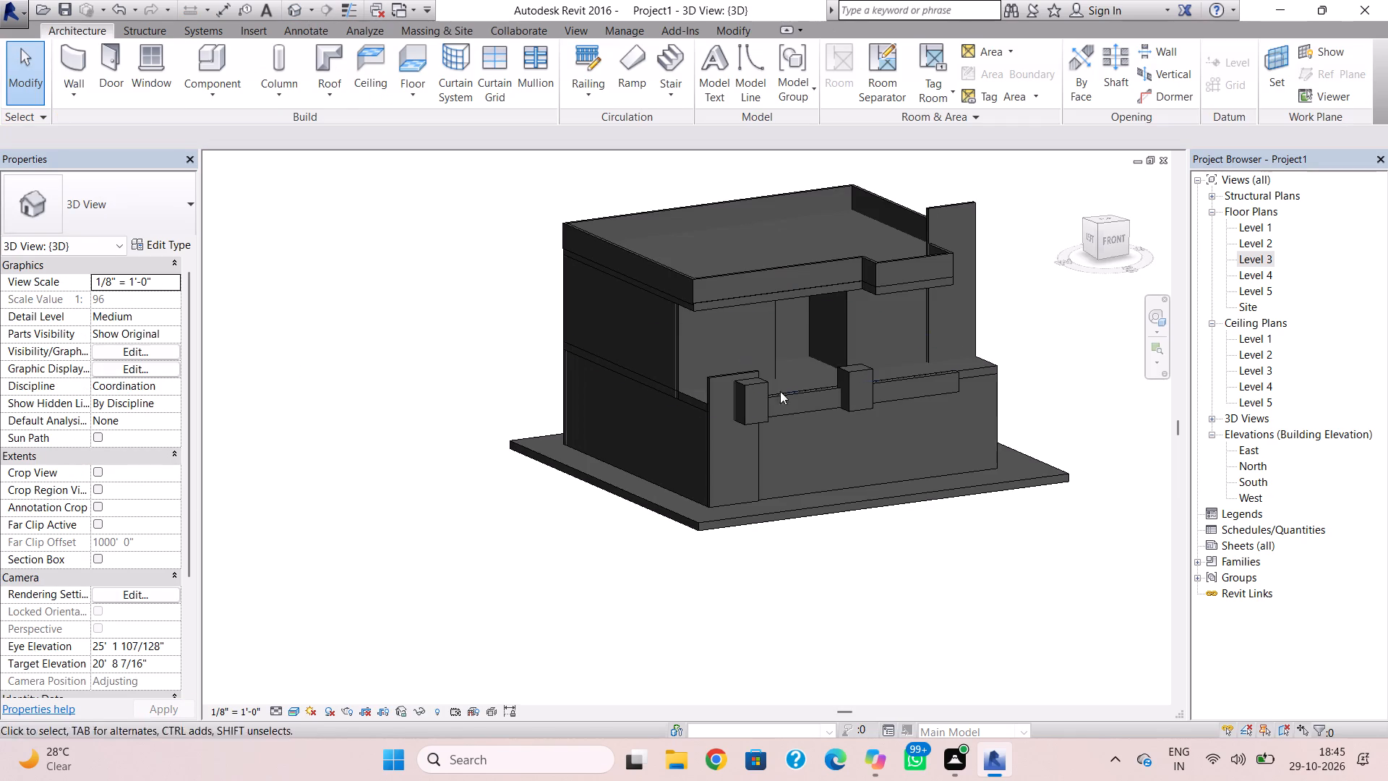
In the Level 3 plan, start a rectangular wall layout using the Basic Wall Generic - 8" type.
{"action": "double_click", "coordinate": [1262, 257]}
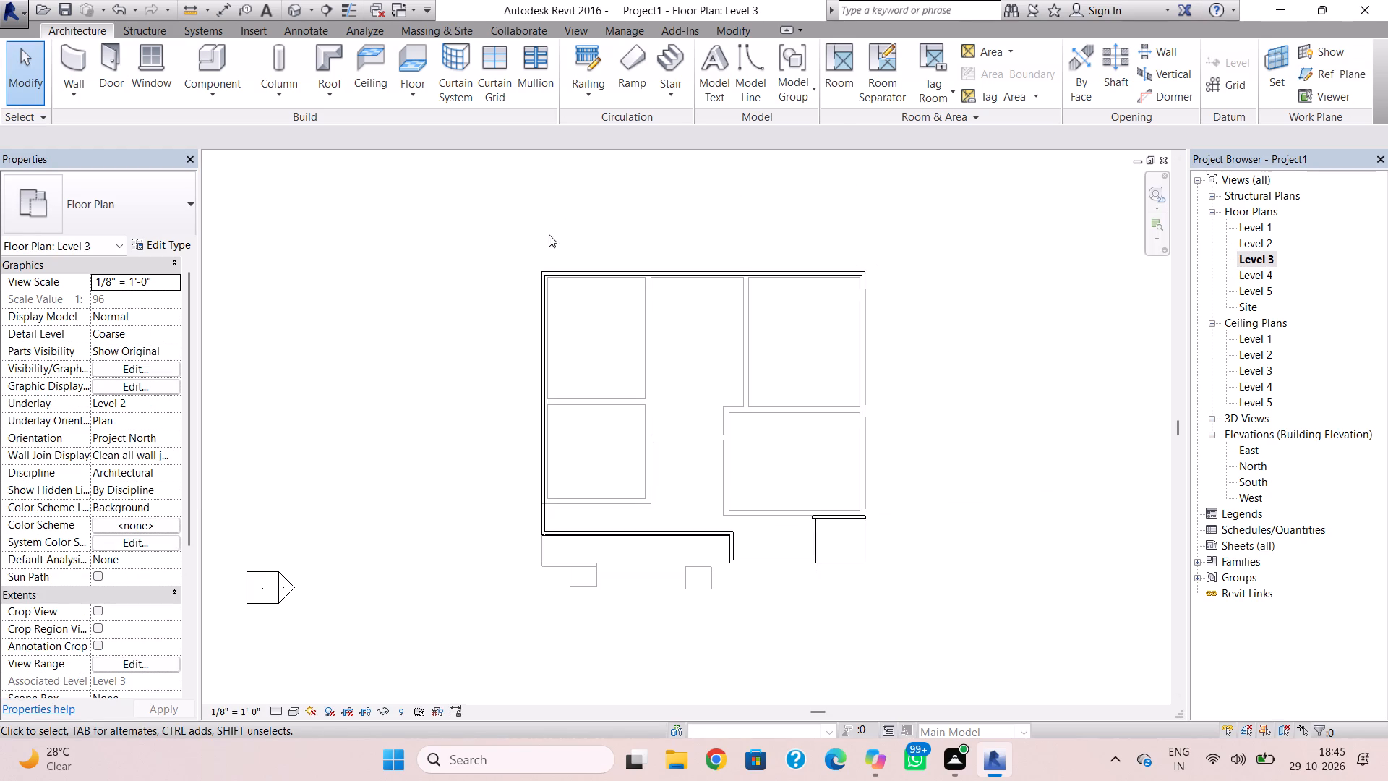
{"action": "left_click", "coordinate": [76, 58]}
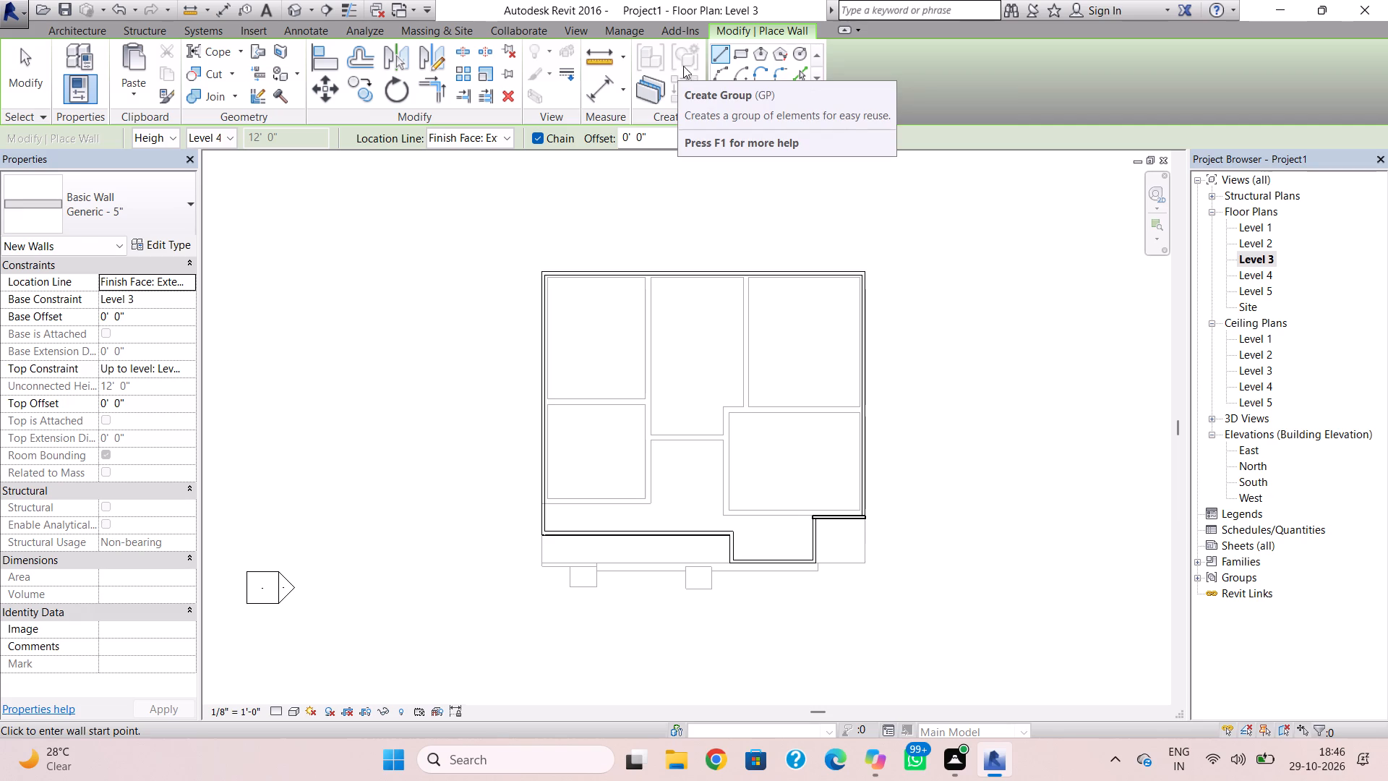
{"action": "left_click", "coordinate": [739, 55]}
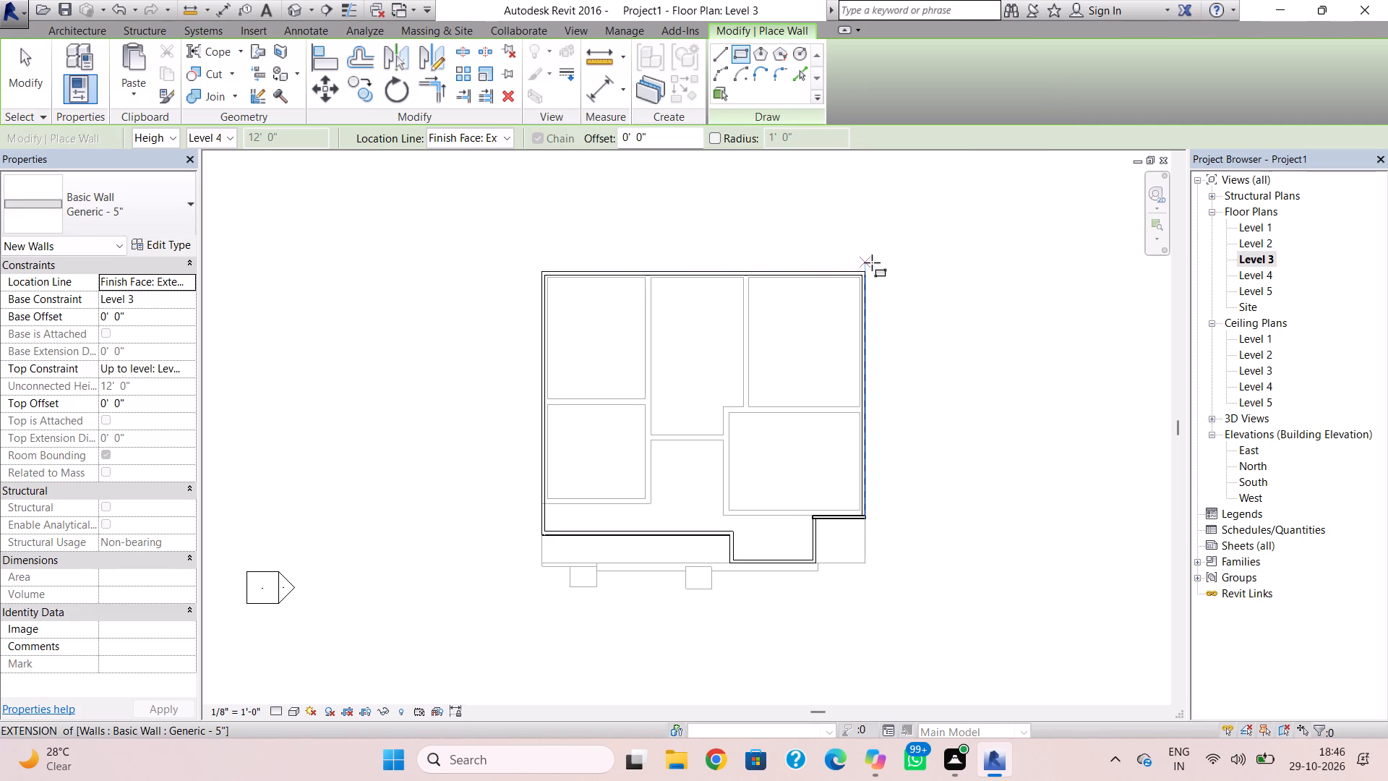
{"action": "left_click", "coordinate": [748, 281]}
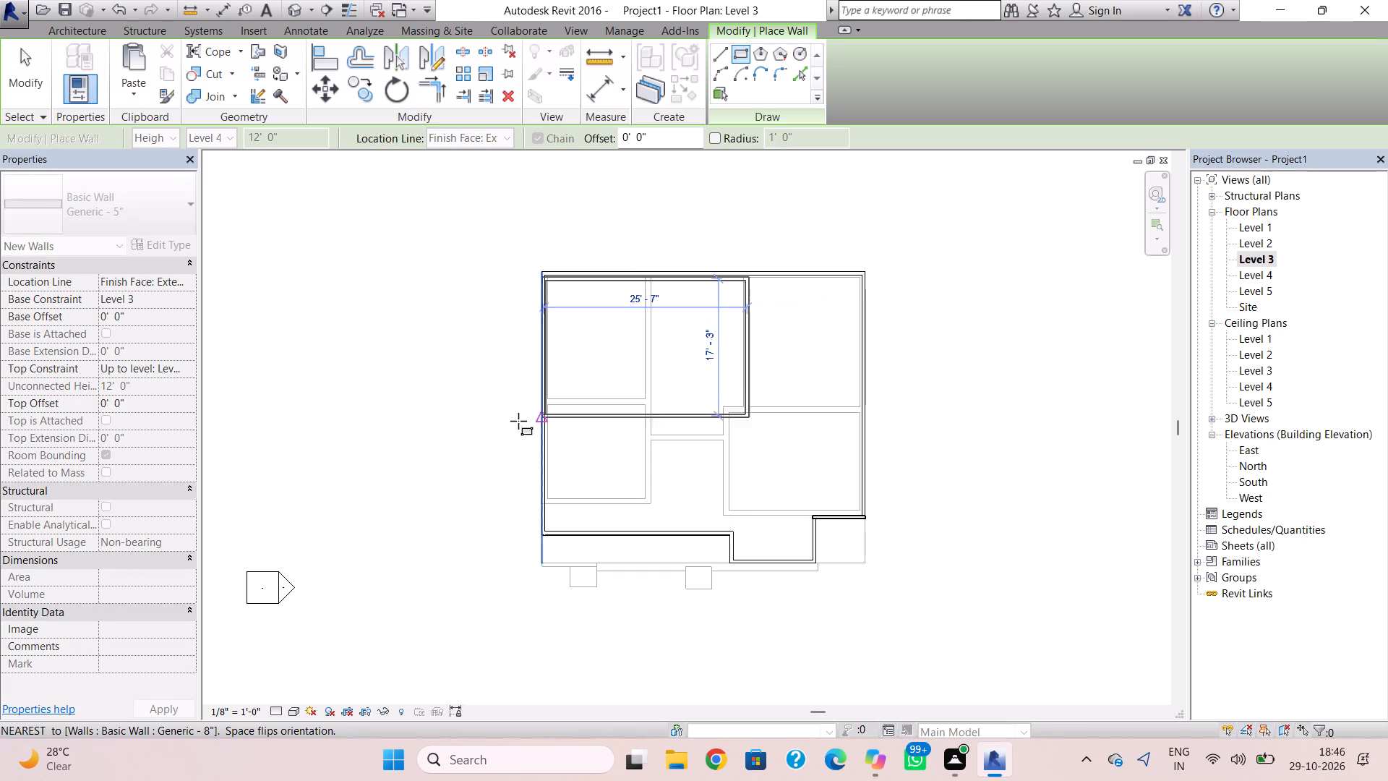
{"action": "key", "text": "Escape"}
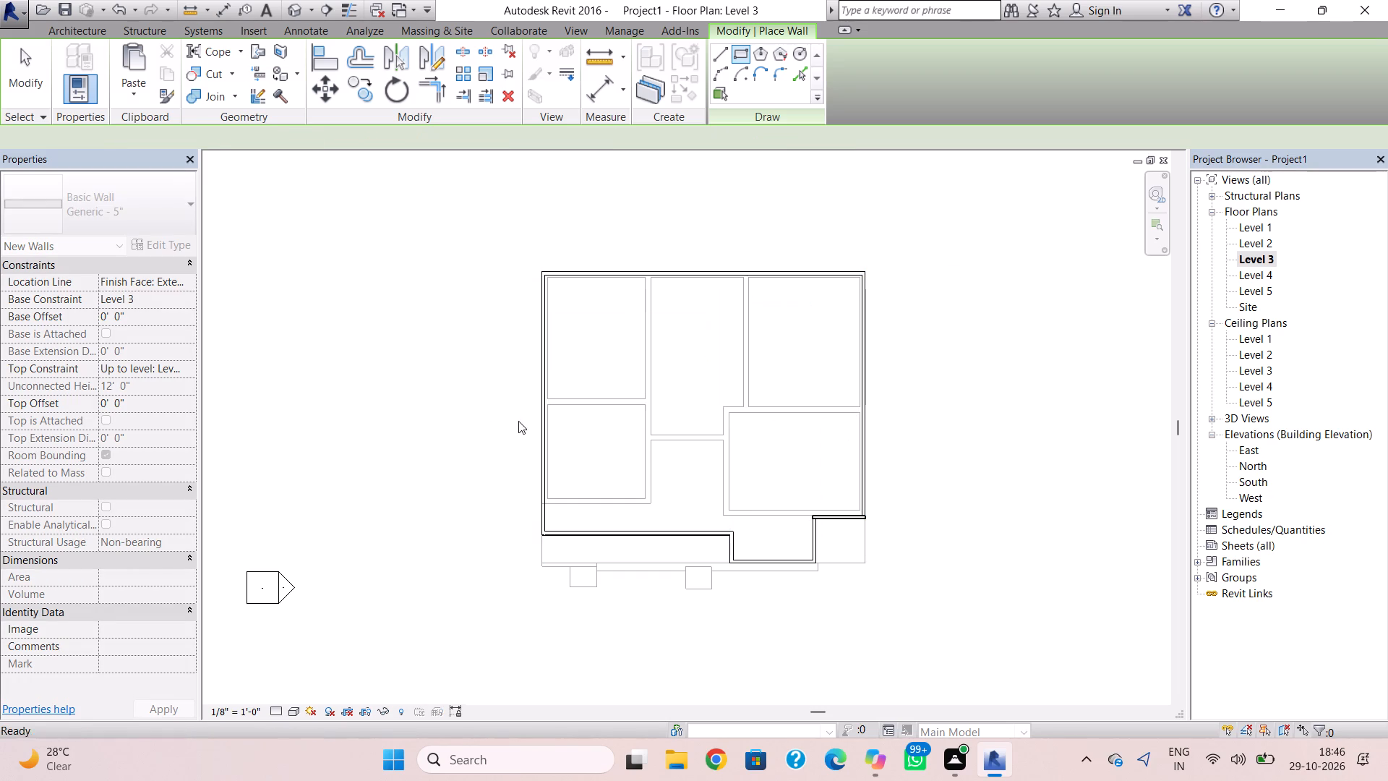
{"action": "left_click", "coordinate": [143, 197]}
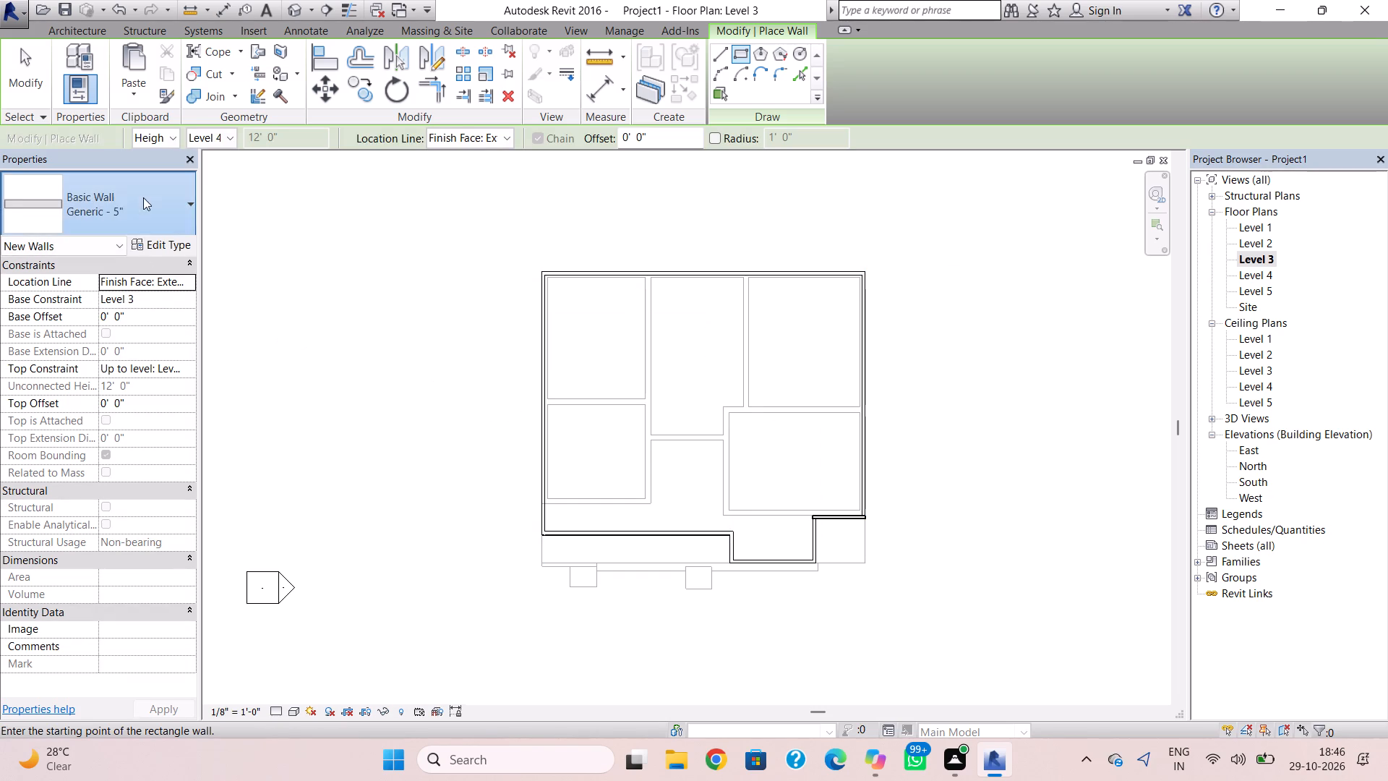
{"action": "scroll", "coordinate": [127, 626], "scroll_direction": "down", "scroll_amount": 2}
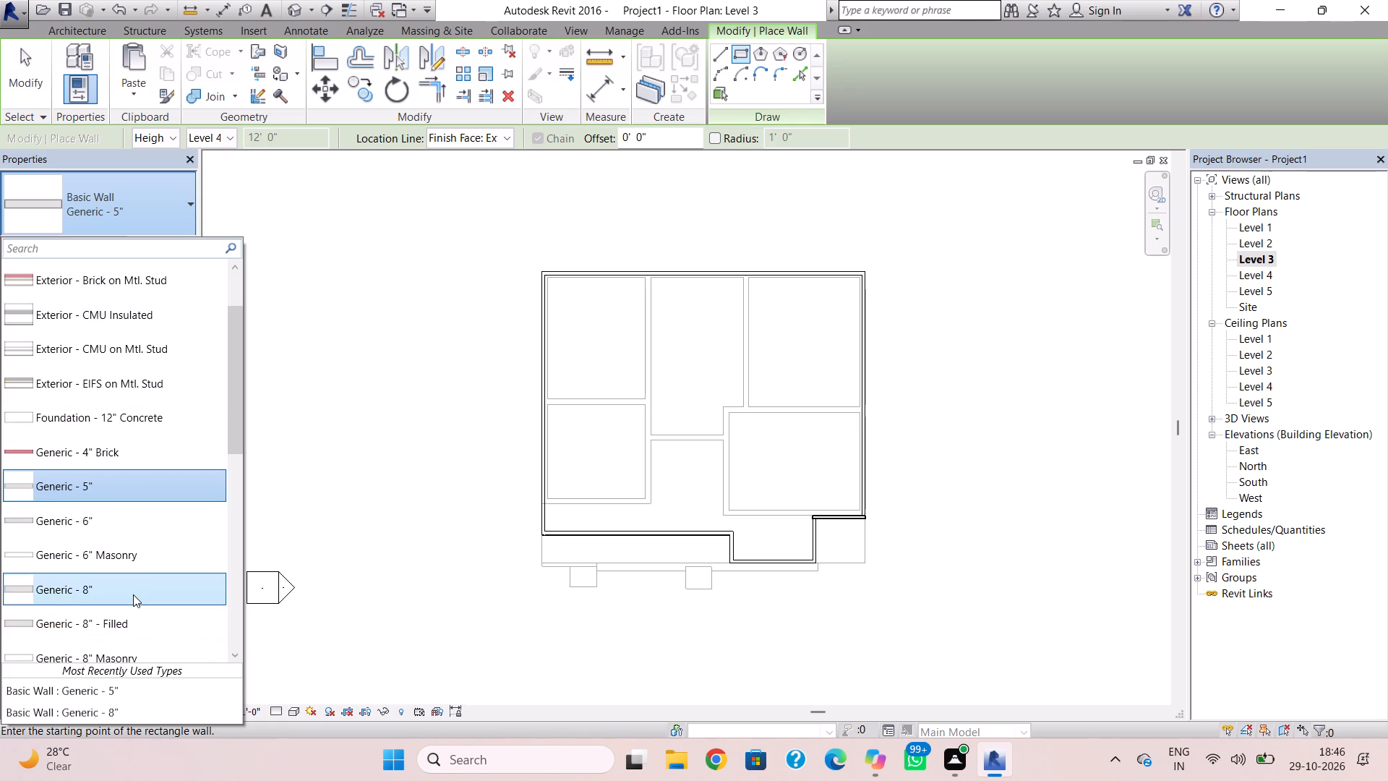
{"action": "left_click", "coordinate": [133, 594]}
{"action": "scroll", "coordinate": [750, 278], "scroll_direction": "up", "scroll_amount": 6}
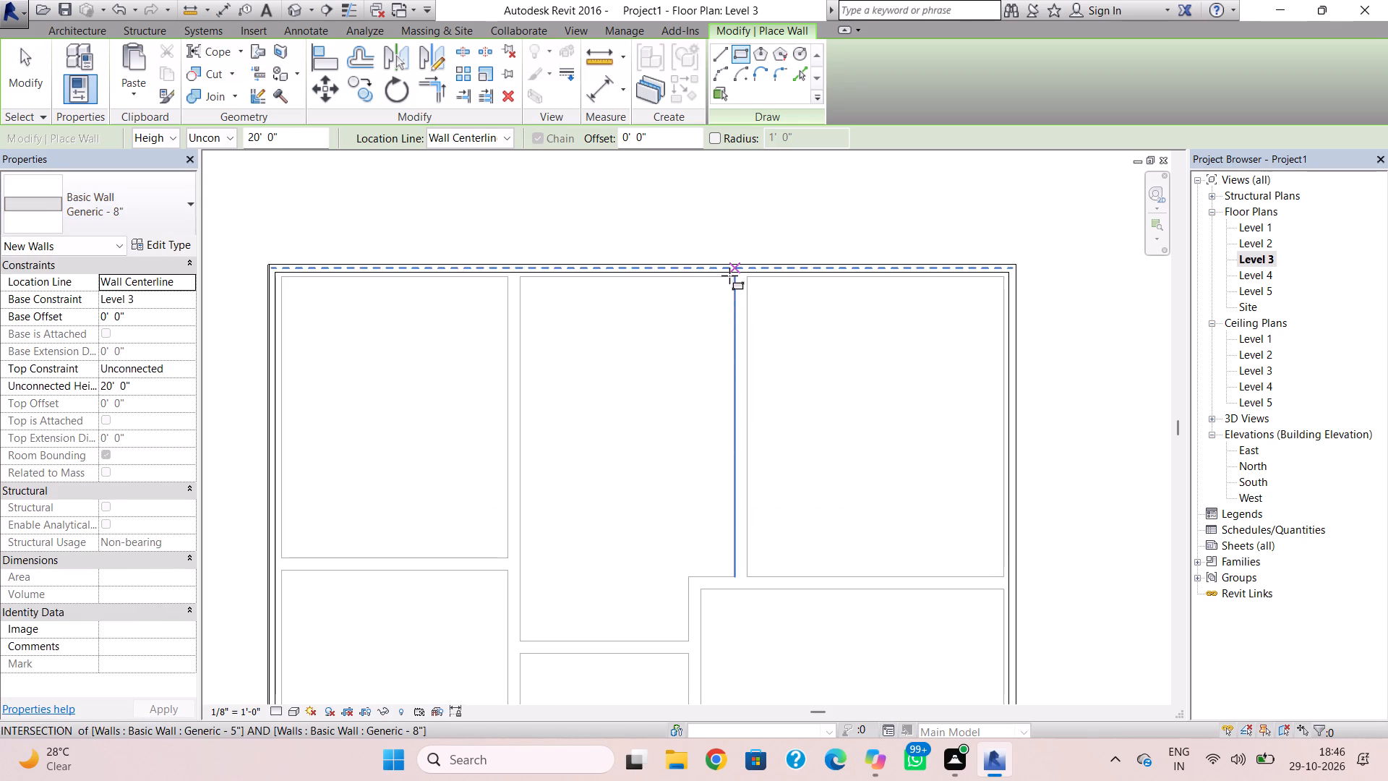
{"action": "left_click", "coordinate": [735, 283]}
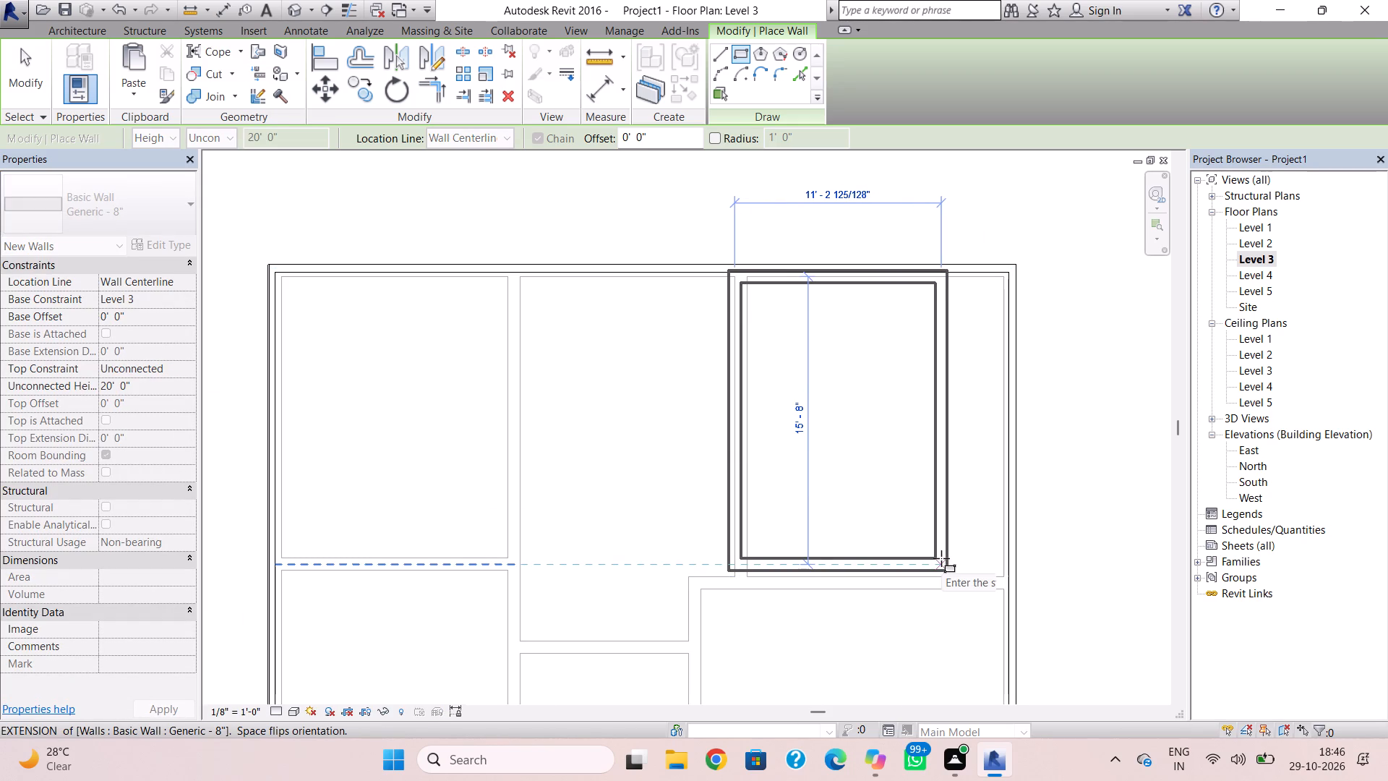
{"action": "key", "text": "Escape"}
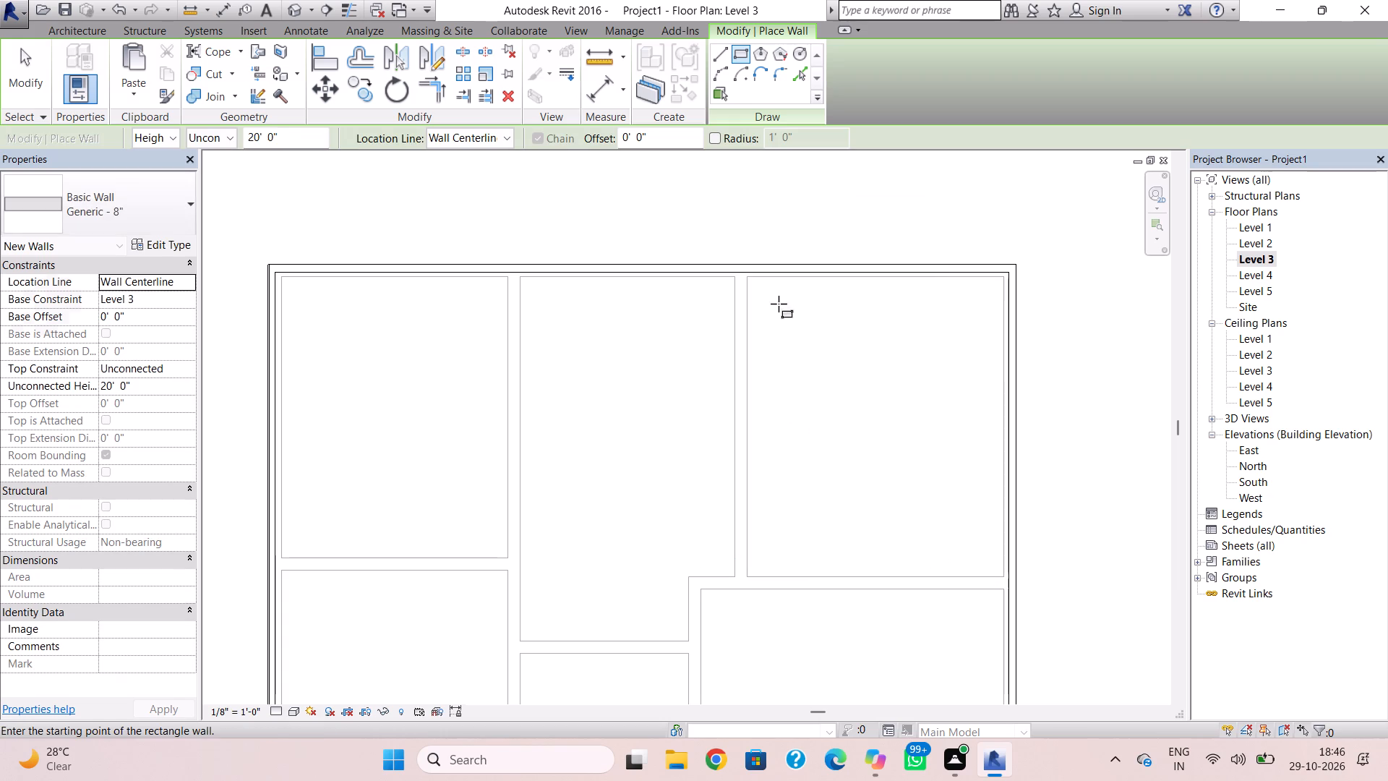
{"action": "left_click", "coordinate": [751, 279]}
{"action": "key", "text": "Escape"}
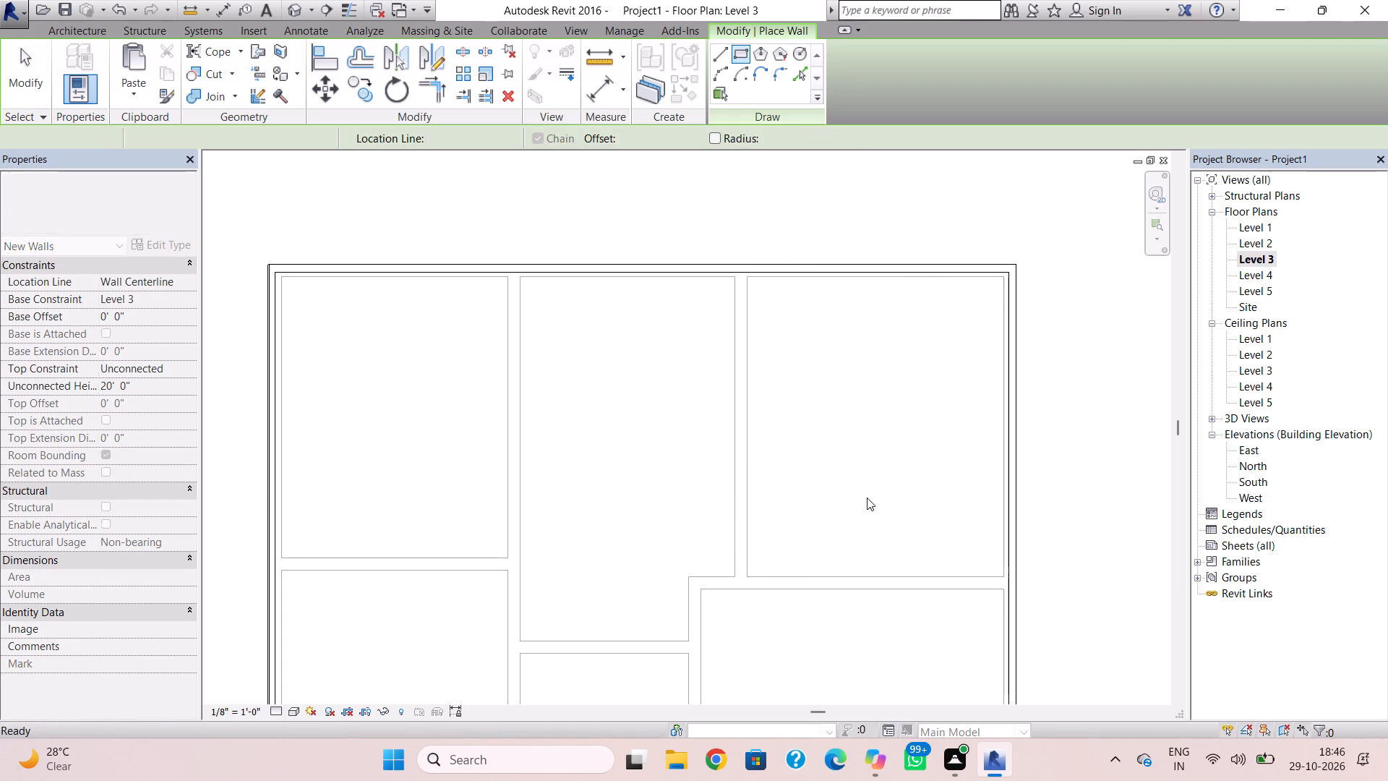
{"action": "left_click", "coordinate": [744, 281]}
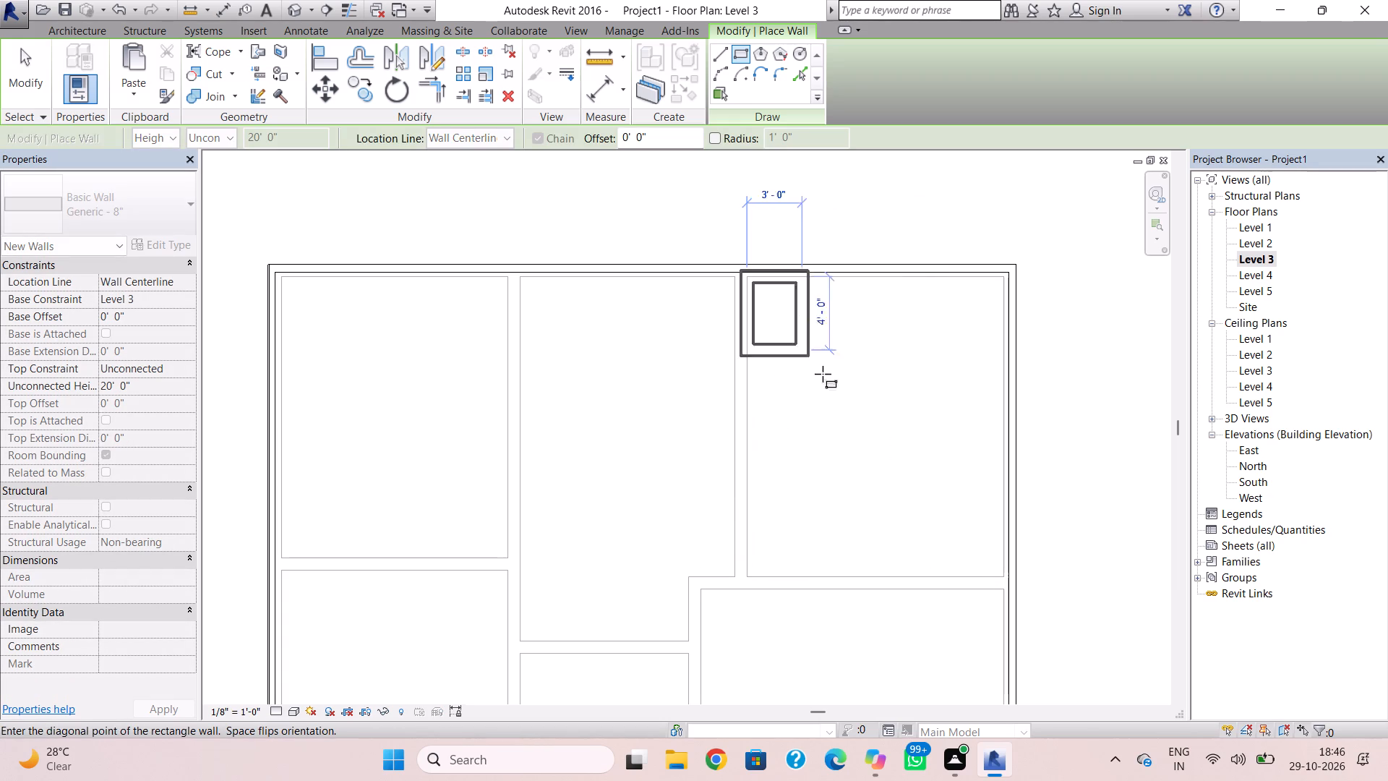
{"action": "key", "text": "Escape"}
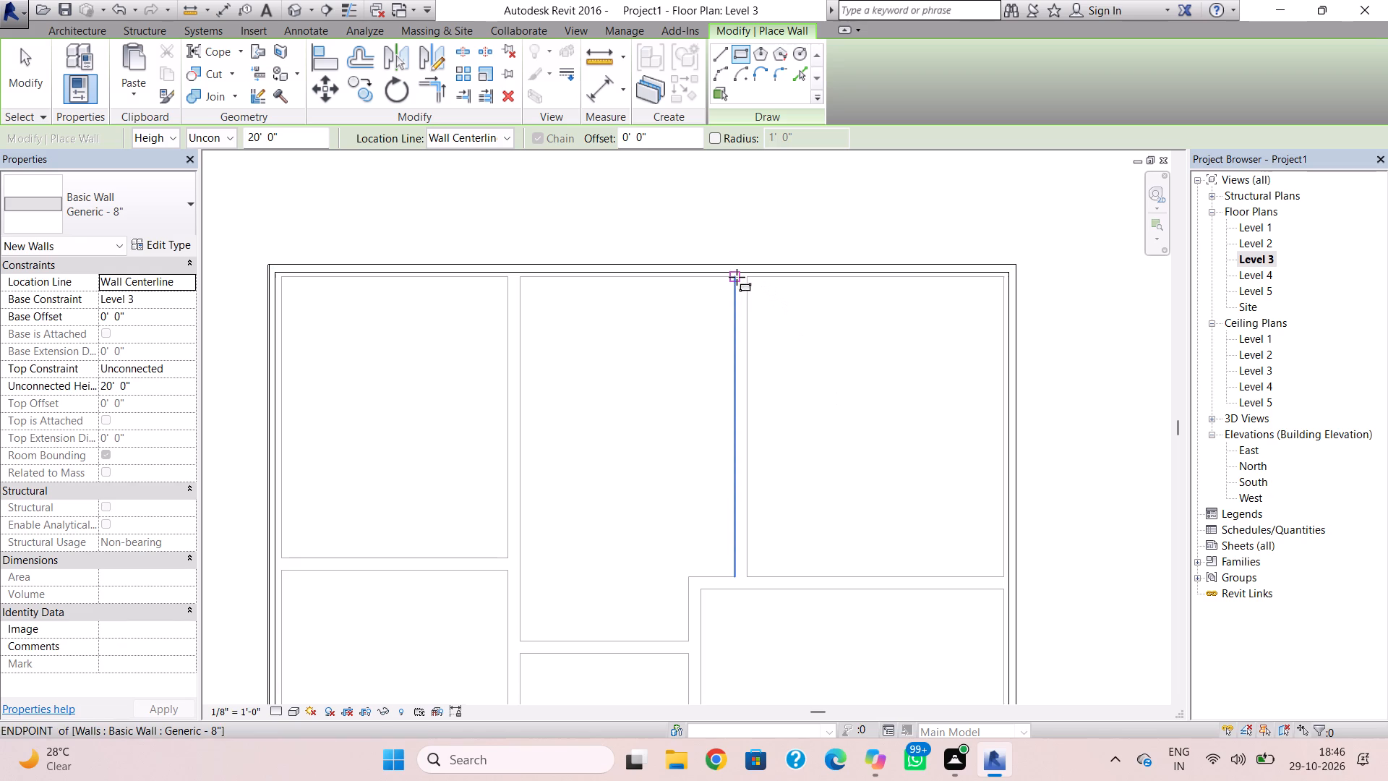
Draw a rectangle of 20'-high Generic - 8" walls over the northeast room, about 16' 8" from north to south.
{"action": "left_click", "coordinate": [737, 277]}
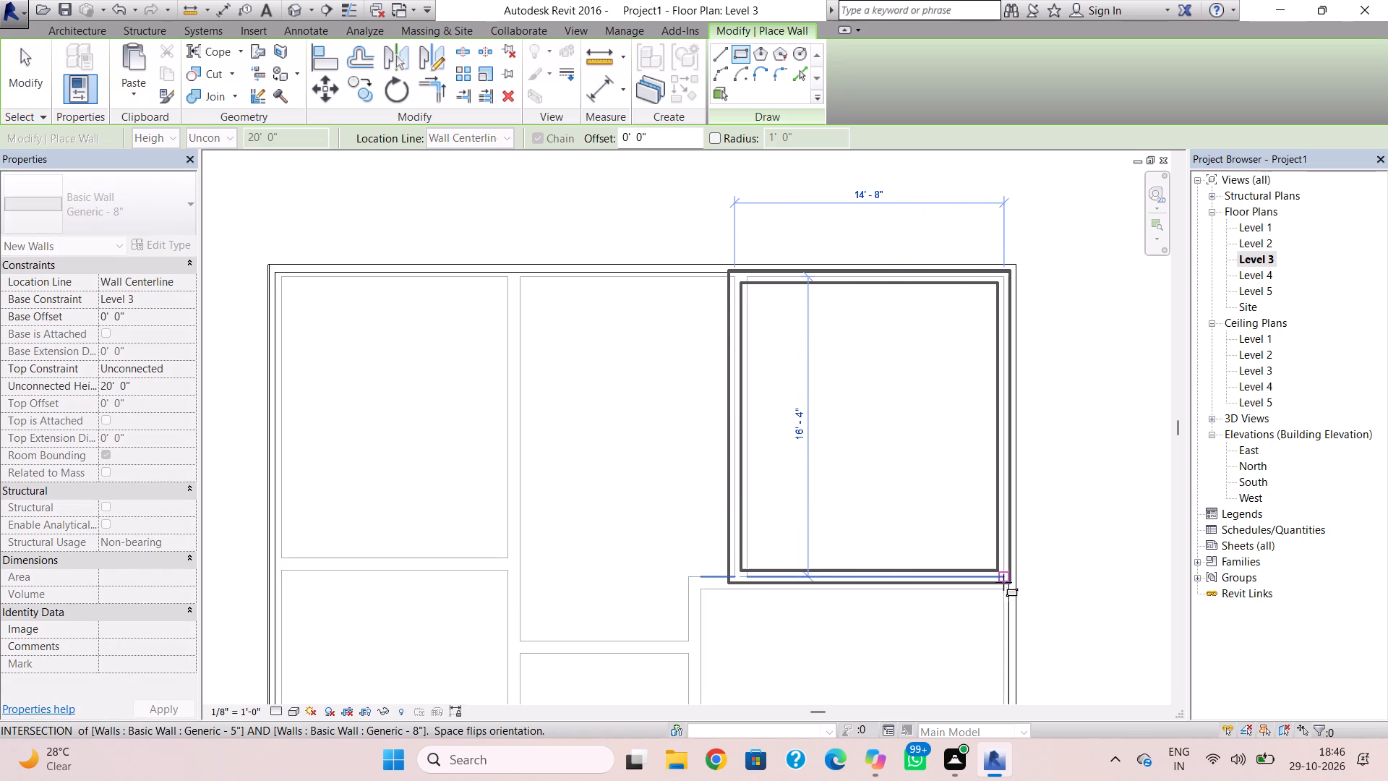
{"action": "scroll", "coordinate": [1003, 582], "scroll_direction": "up", "scroll_amount": 7}
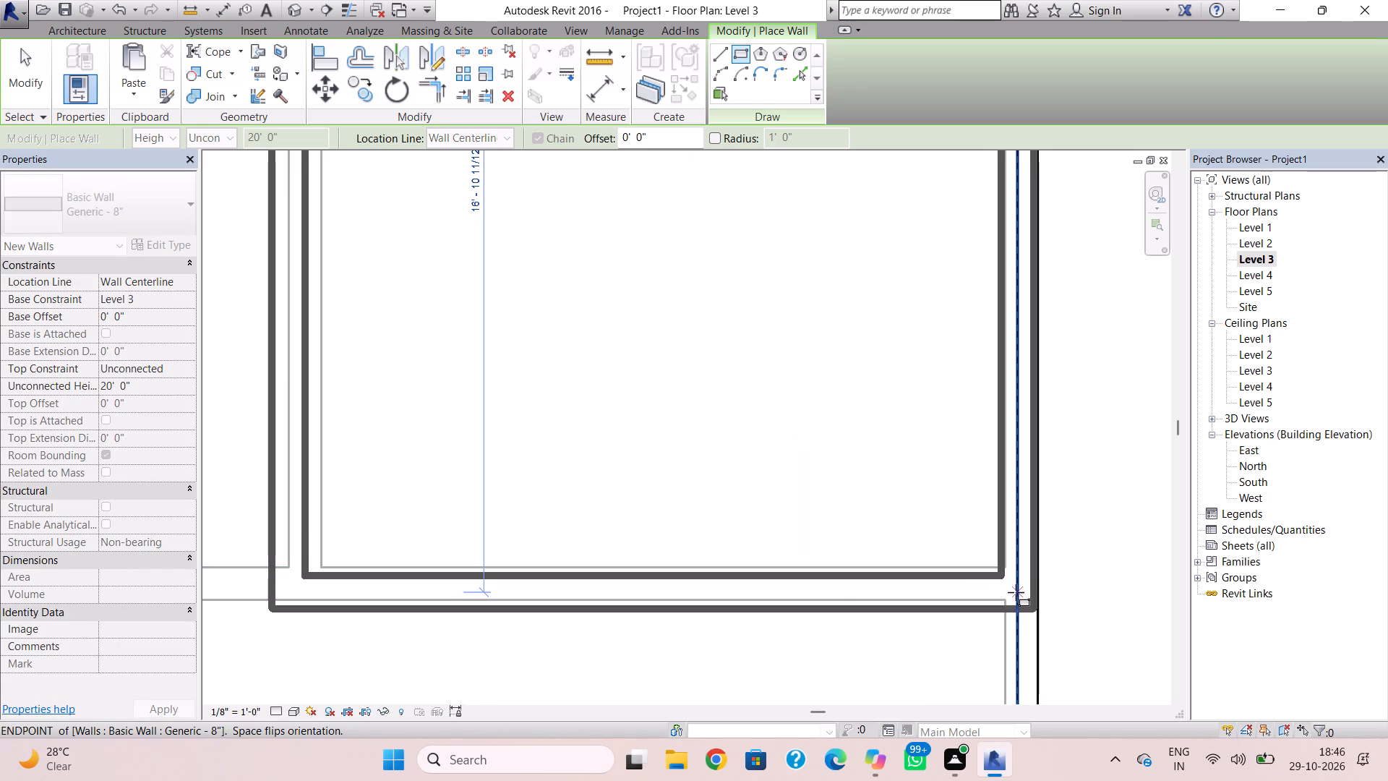
{"action": "left_click", "coordinate": [1015, 589]}
{"action": "key", "text": "Escape"}
{"action": "scroll", "coordinate": [715, 472], "scroll_direction": "down", "scroll_amount": 4}
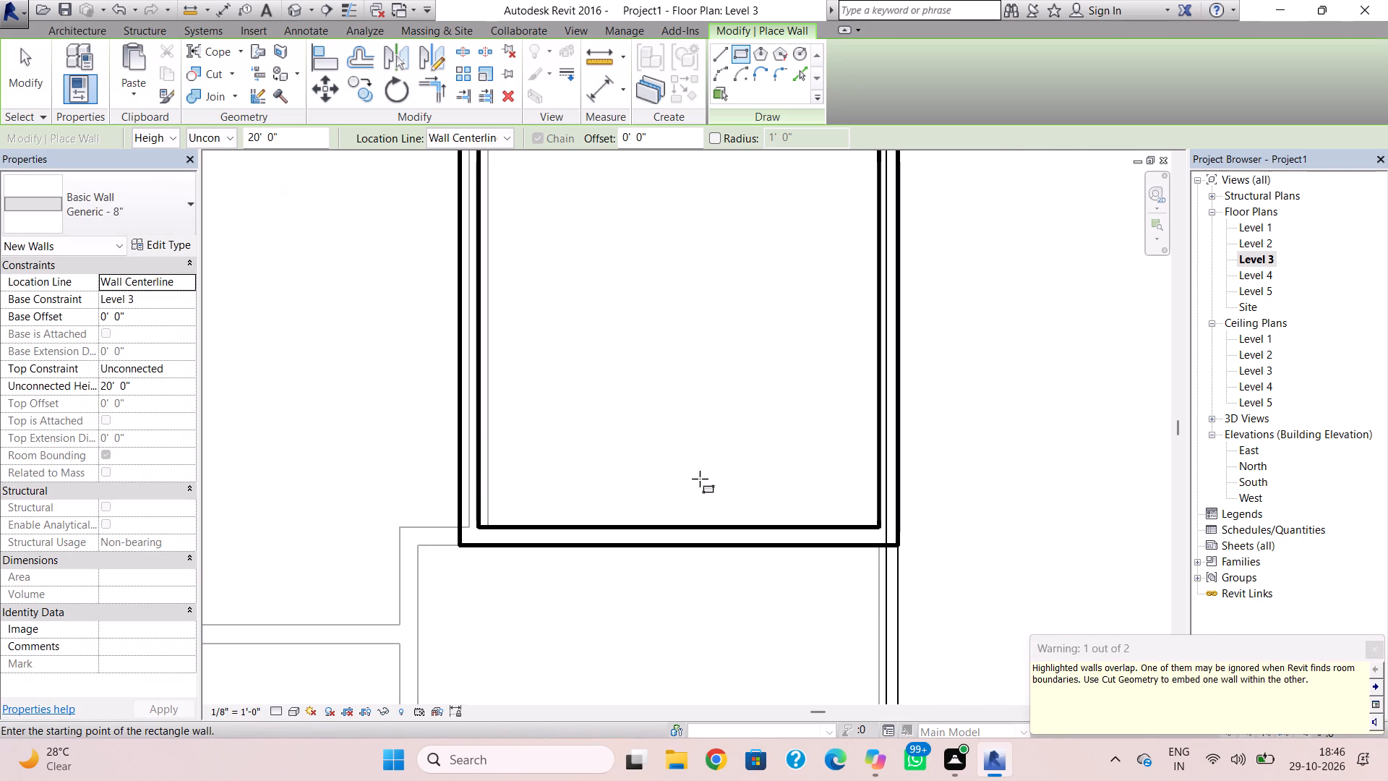
{"action": "key", "text": "Escape"}
Nudge the west wall of the new northeast room rectangle slightly east so it lines up with the wall below.
{"action": "left_click", "coordinate": [484, 451]}
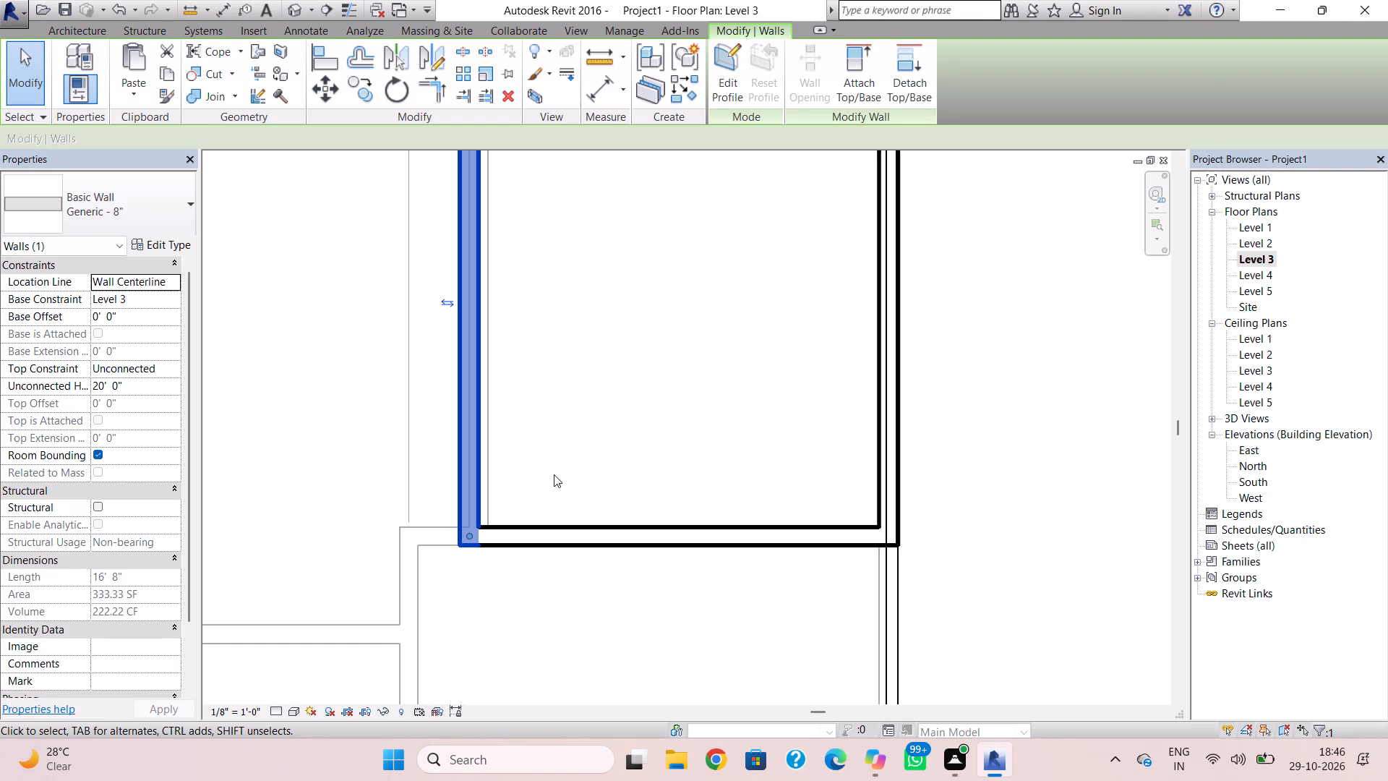
{"action": "key", "text": "Right"}
{"action": "key", "text": "Right"}
{"action": "left_click", "coordinate": [554, 474]}
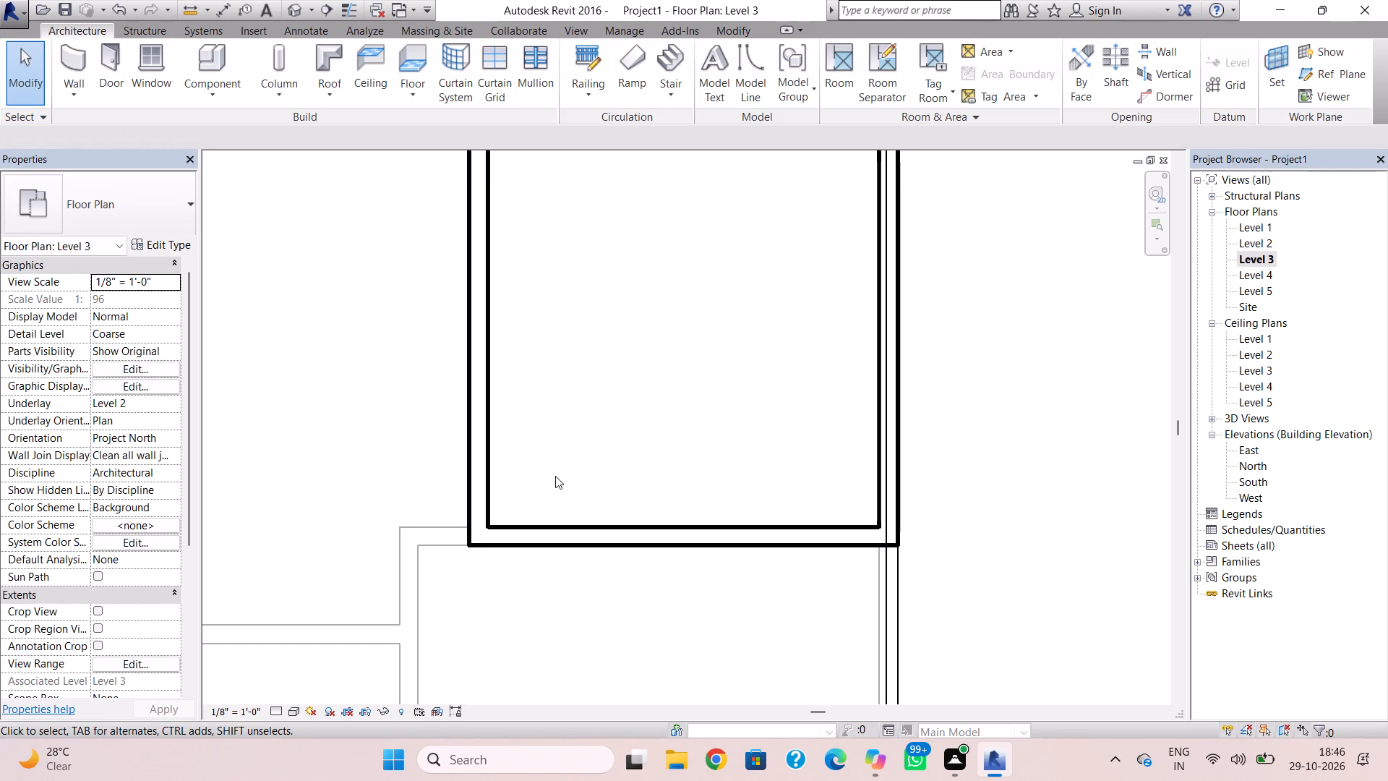
In the 3D view, set the unconnected height of all four rooftop room walls to 12'.
{"action": "left_click", "coordinate": [299, 9]}
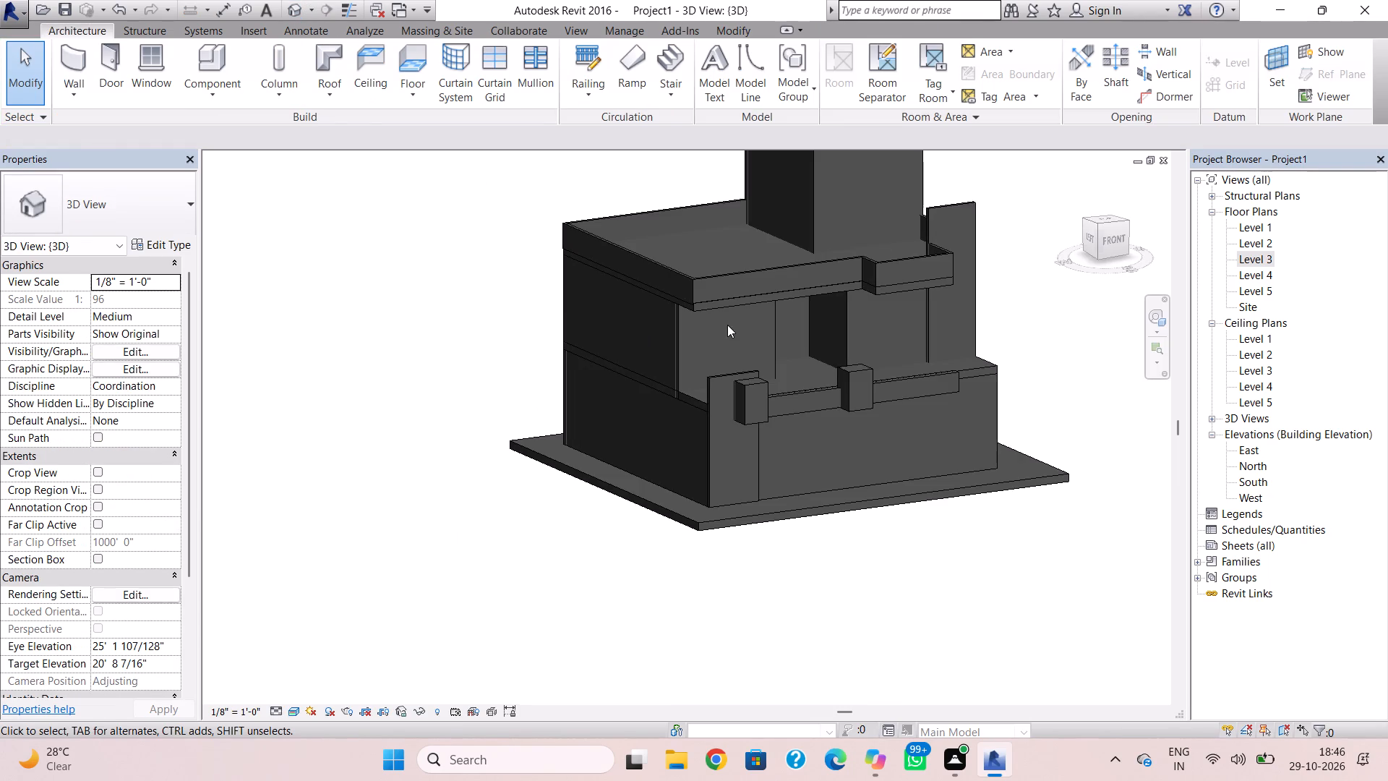
{"action": "scroll", "coordinate": [737, 324], "scroll_direction": "down", "scroll_amount": 2}
{"action": "middle_click_drag", "start_coordinate": [755, 355], "coordinate": [771, 477]}
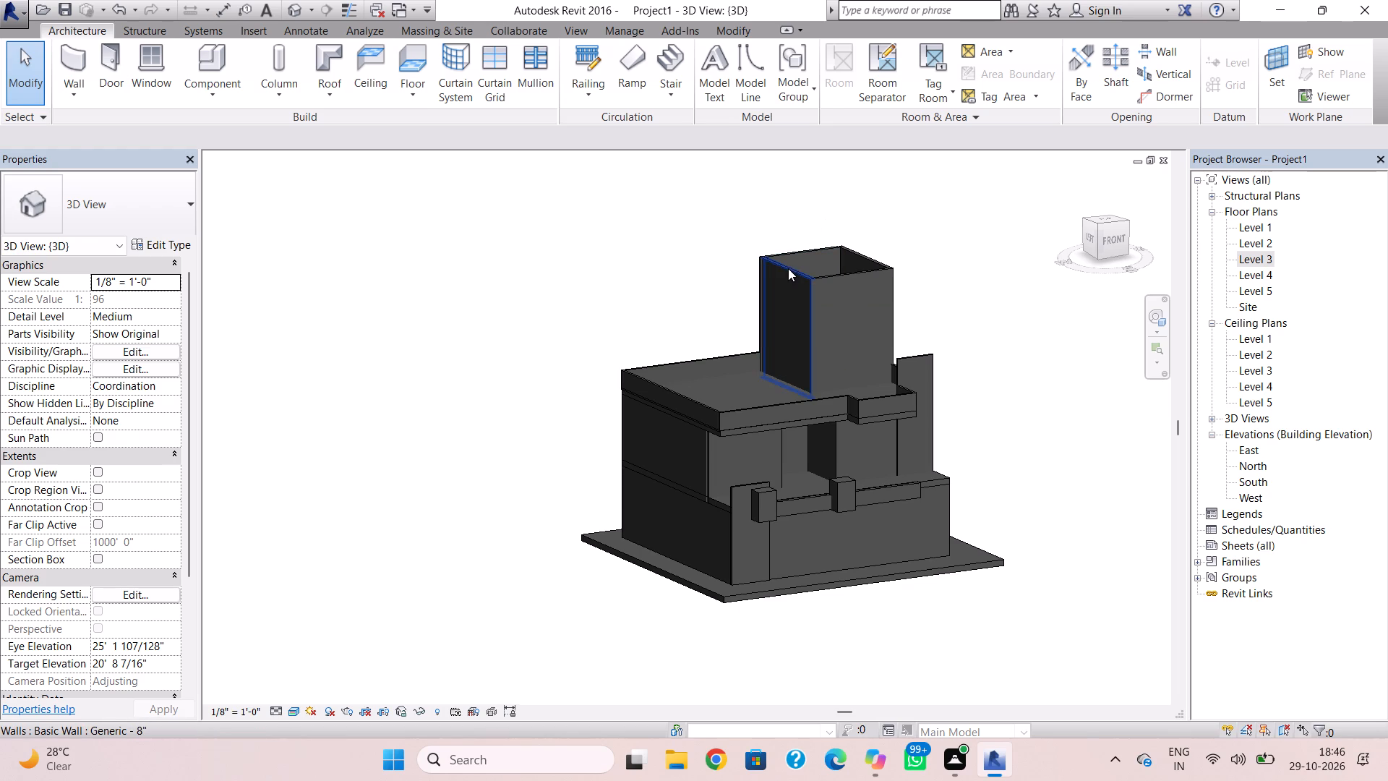
{"action": "left_click", "coordinate": [788, 269]}
{"action": "left_click", "coordinate": [793, 253], "text": "ctrl"}
{"action": "left_click", "coordinate": [854, 290], "text": "ctrl"}
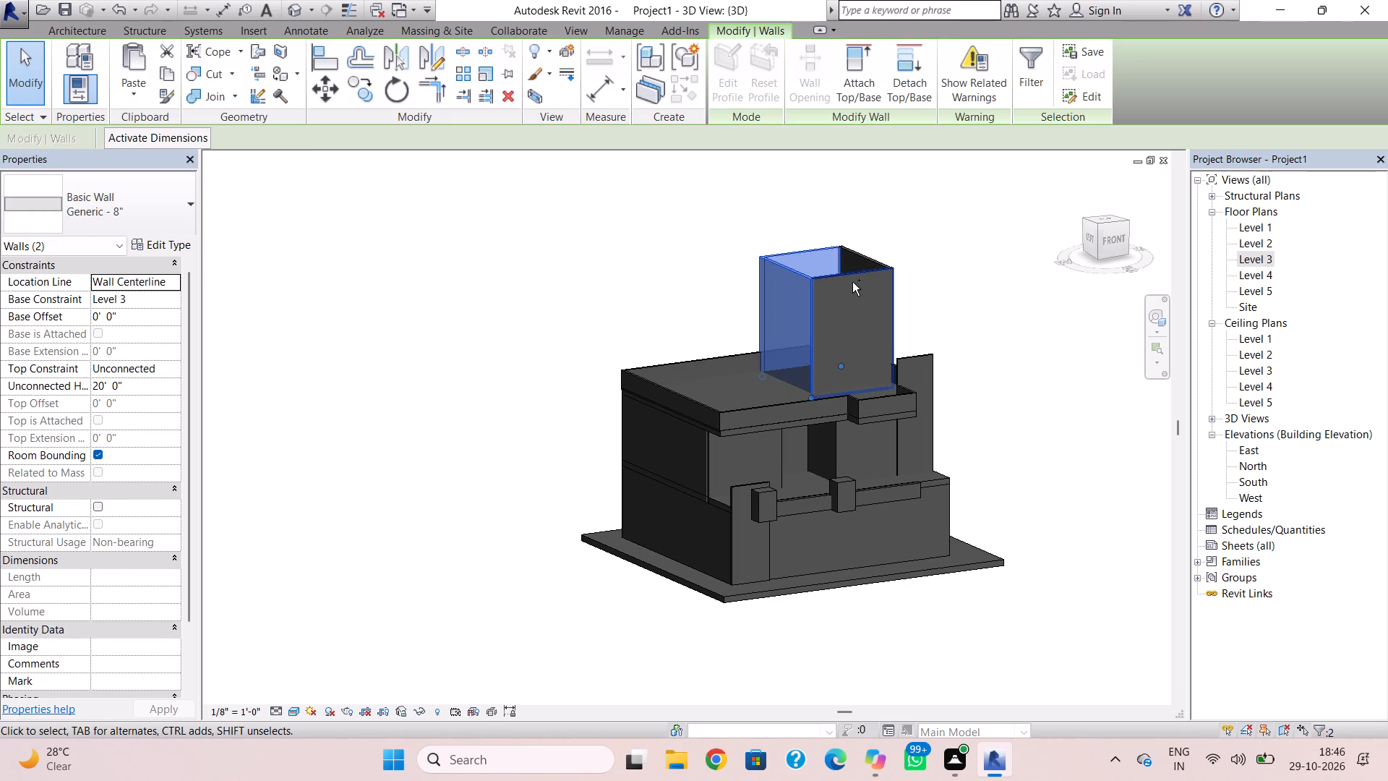
{"action": "left_click", "coordinate": [852, 282], "text": "ctrl"}
{"action": "left_click", "coordinate": [860, 256], "text": "ctrl"}
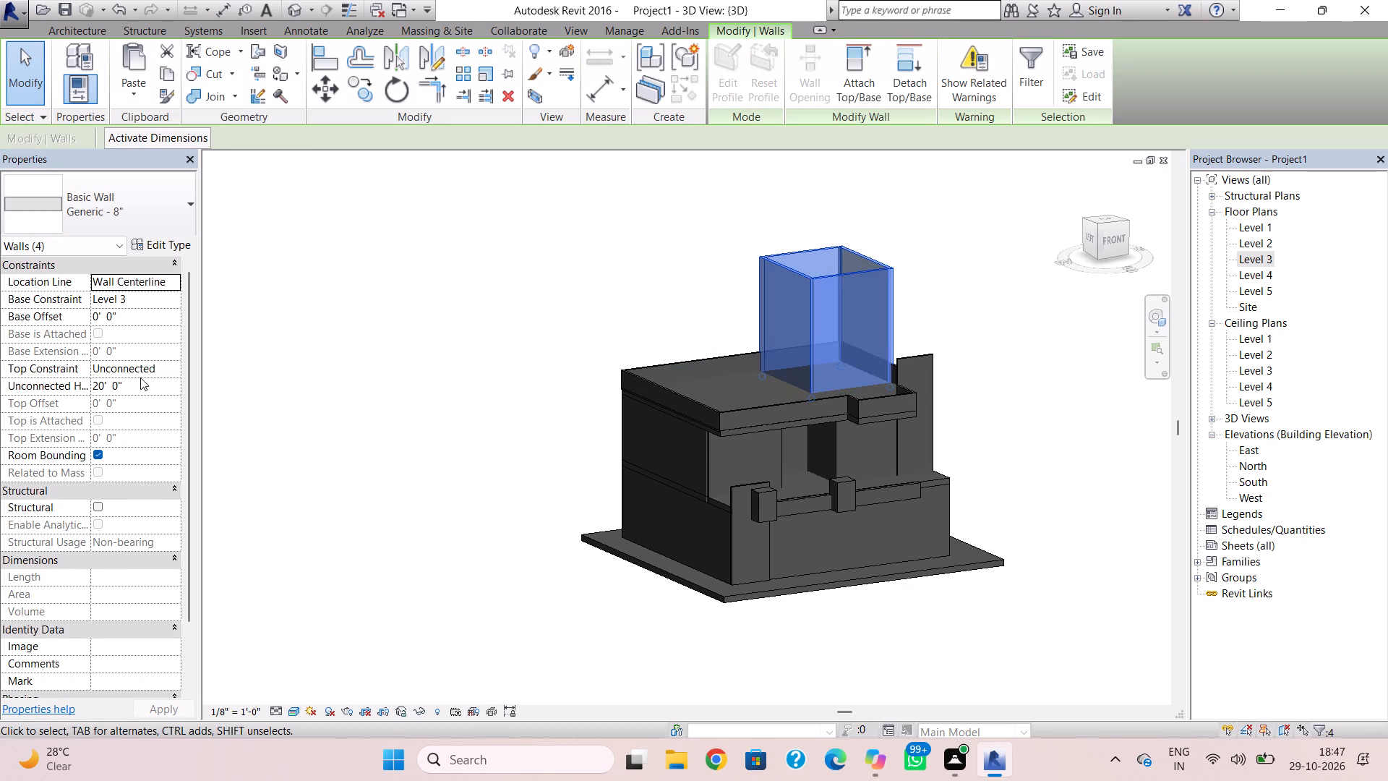
{"action": "left_click", "coordinate": [140, 378]}
{"action": "type", "text": "12'"}
{"action": "key", "text": "Return"}
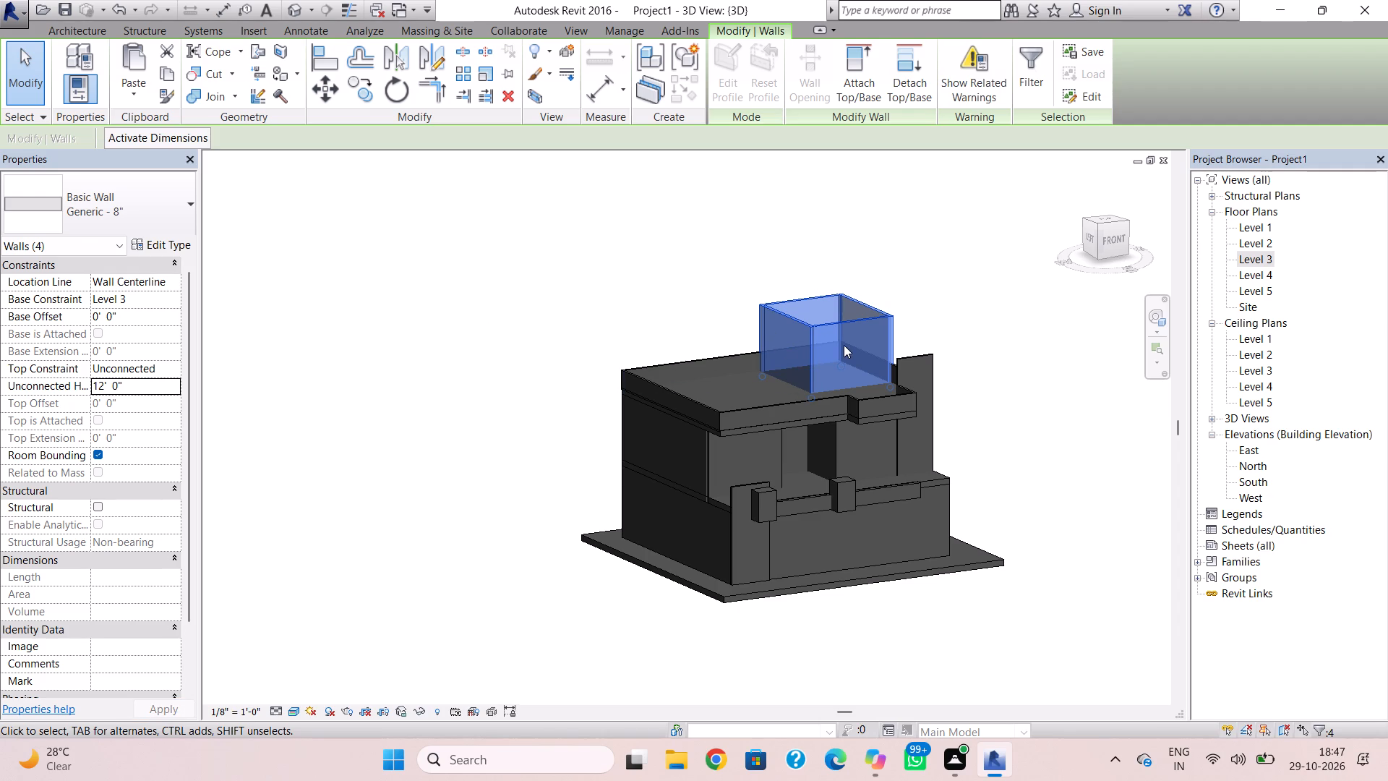
{"action": "key", "text": "Escape"}
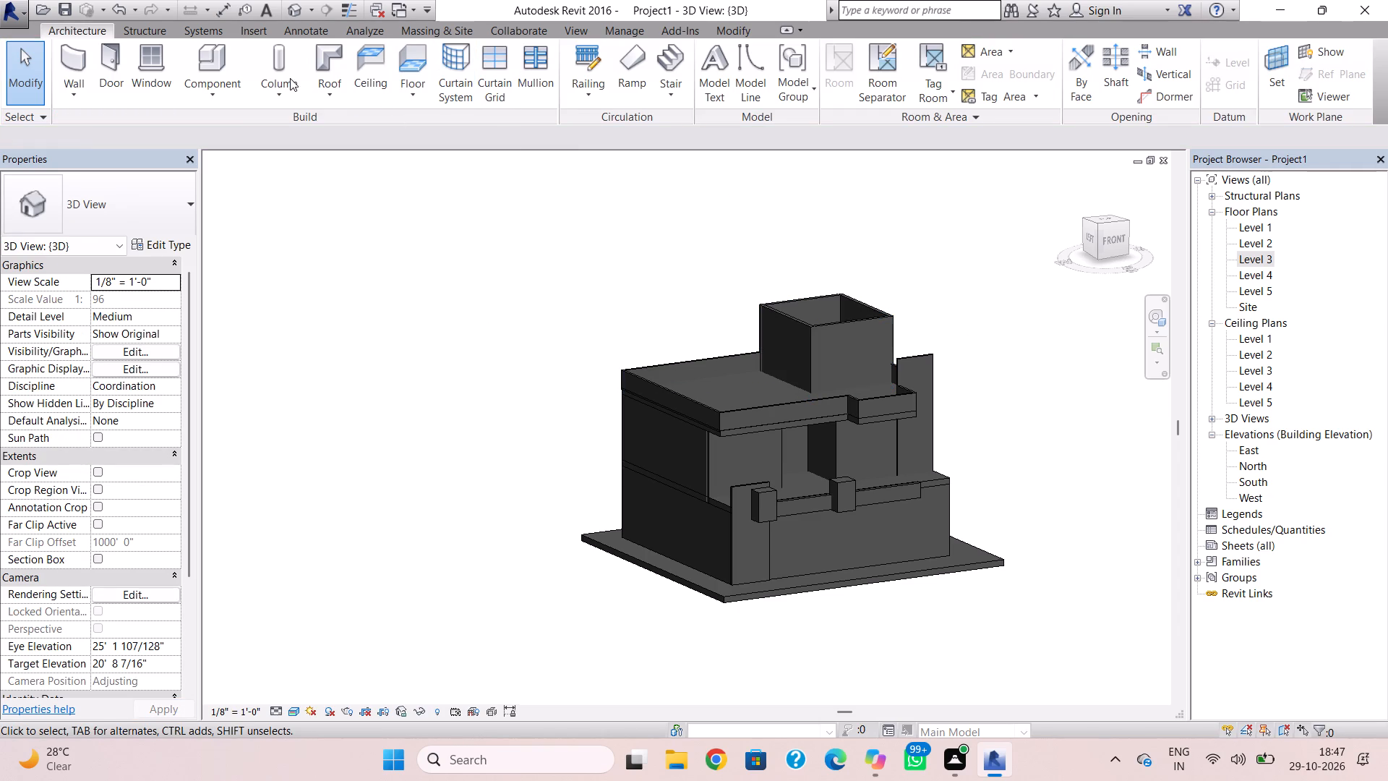
Create a flat Generic - 12" footprint roof on Level 4 over the rooftop room's outer wall faces, attach the walls and show the model in 3D.
{"action": "left_click", "coordinate": [335, 70]}
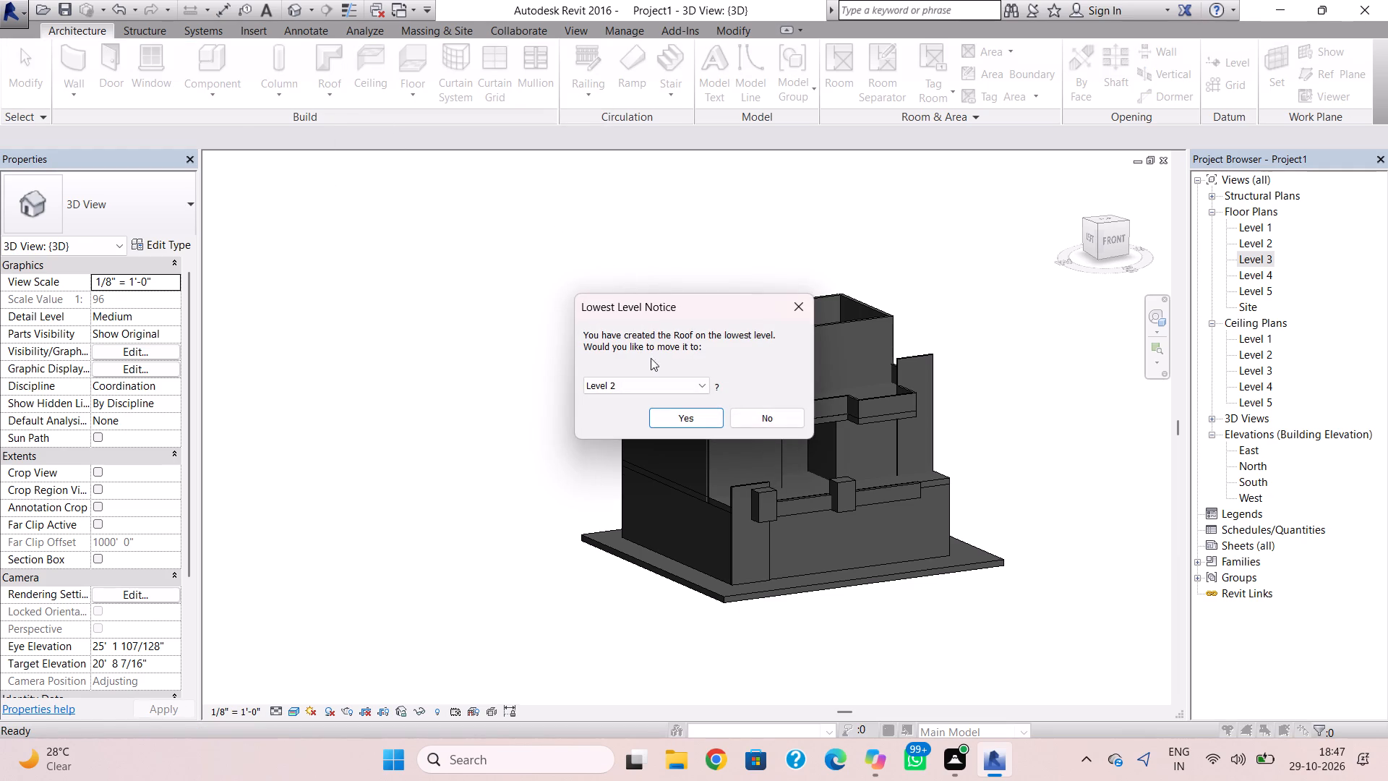
{"action": "left_click", "coordinate": [658, 378]}
{"action": "left_click", "coordinate": [644, 432]}
{"action": "left_click", "coordinate": [695, 425]}
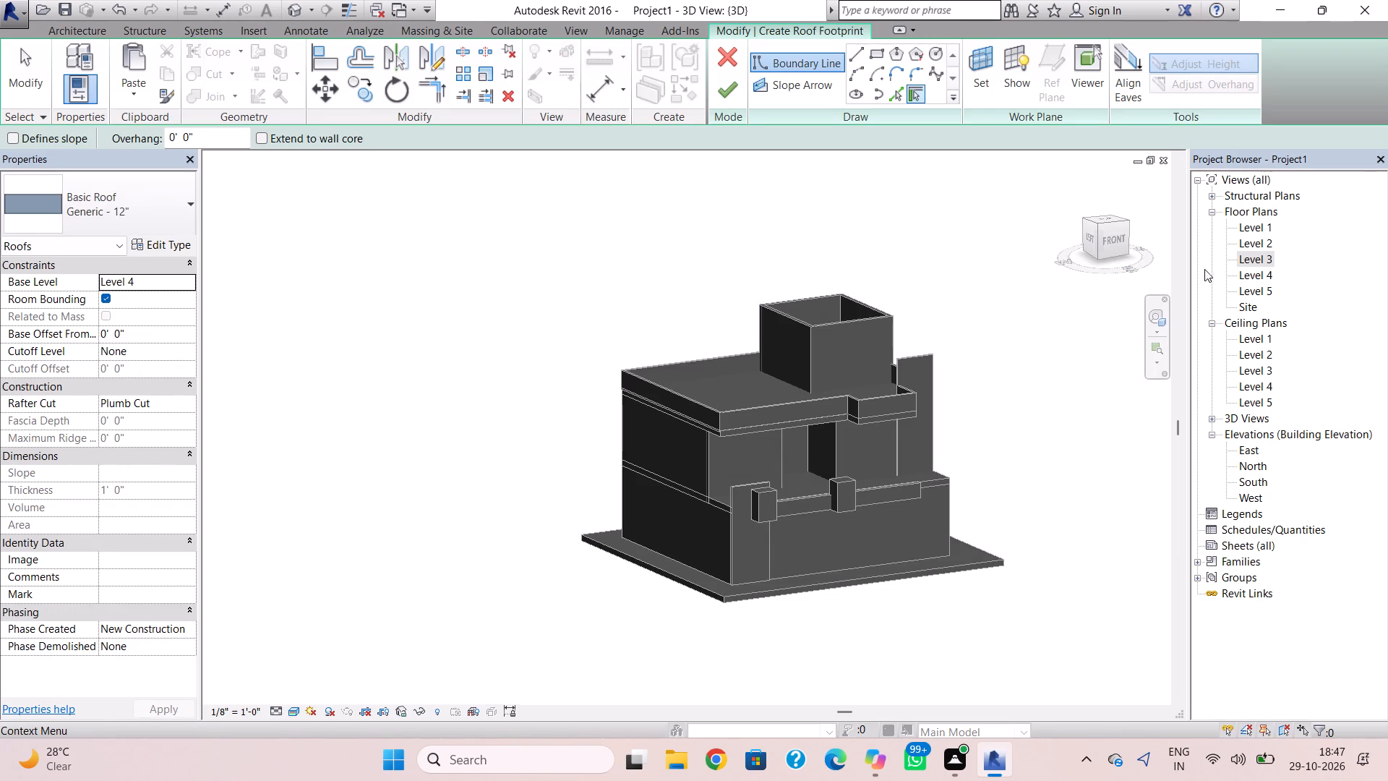
{"action": "double_click", "coordinate": [1261, 271]}
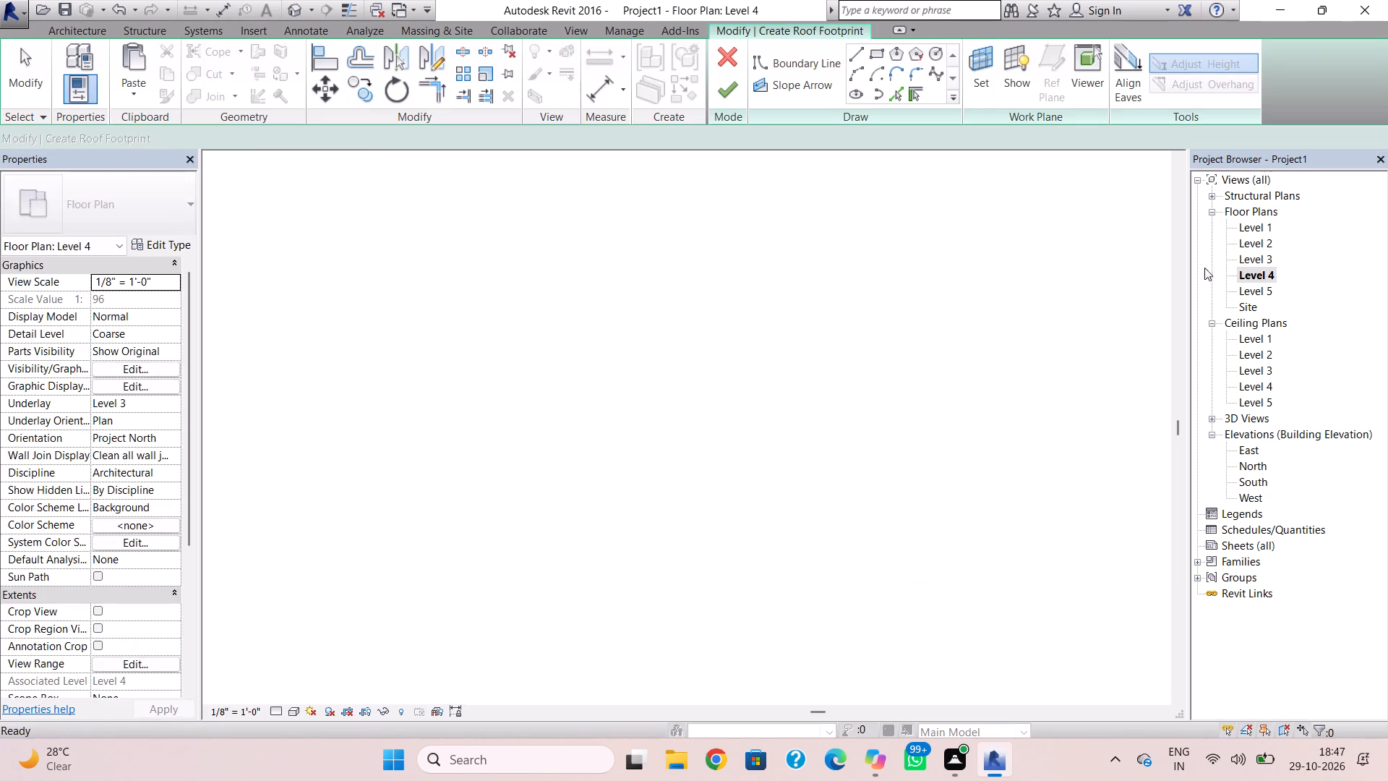
{"action": "scroll", "coordinate": [993, 254], "scroll_direction": "down", "scroll_amount": 5}
{"action": "middle_click_drag", "start_coordinate": [957, 276], "coordinate": [854, 384]}
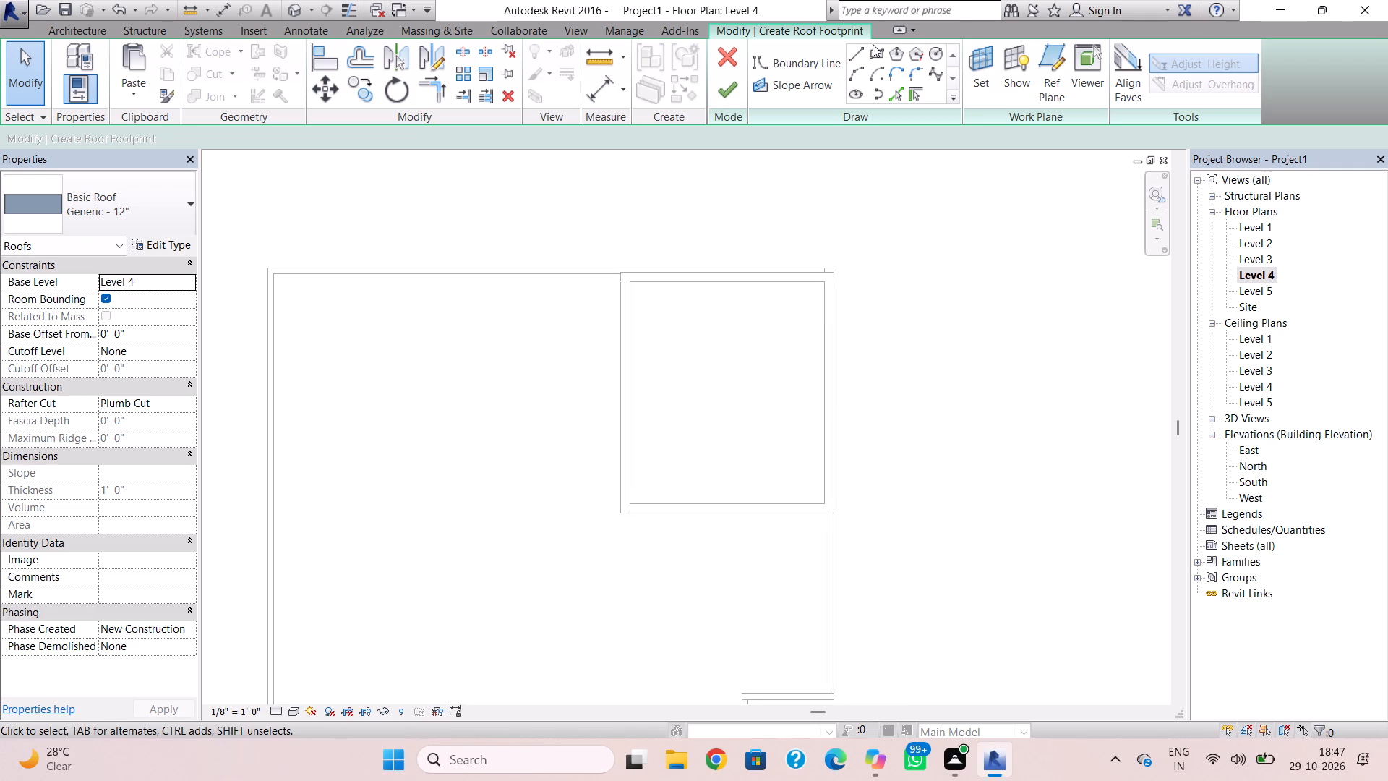
{"action": "left_click", "coordinate": [881, 51]}
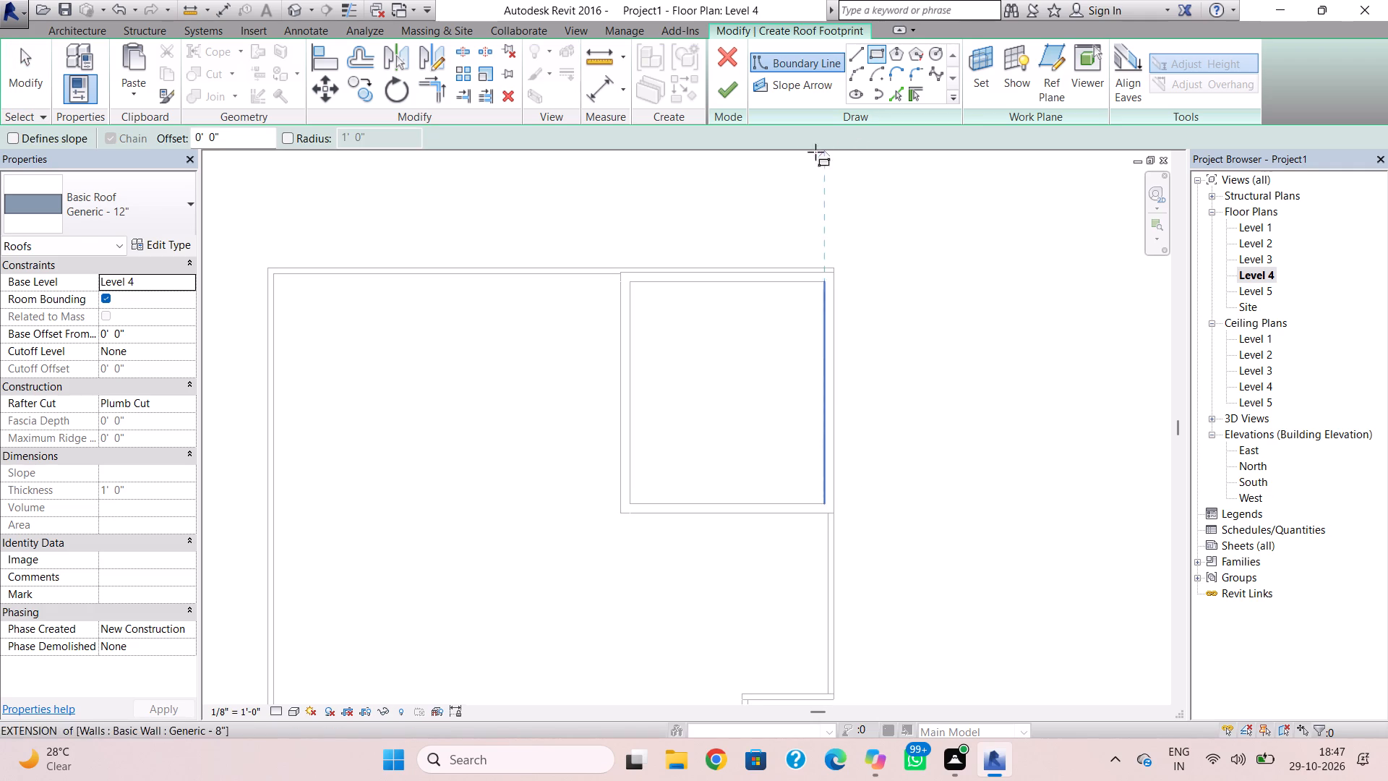
{"action": "left_click", "coordinate": [618, 270]}
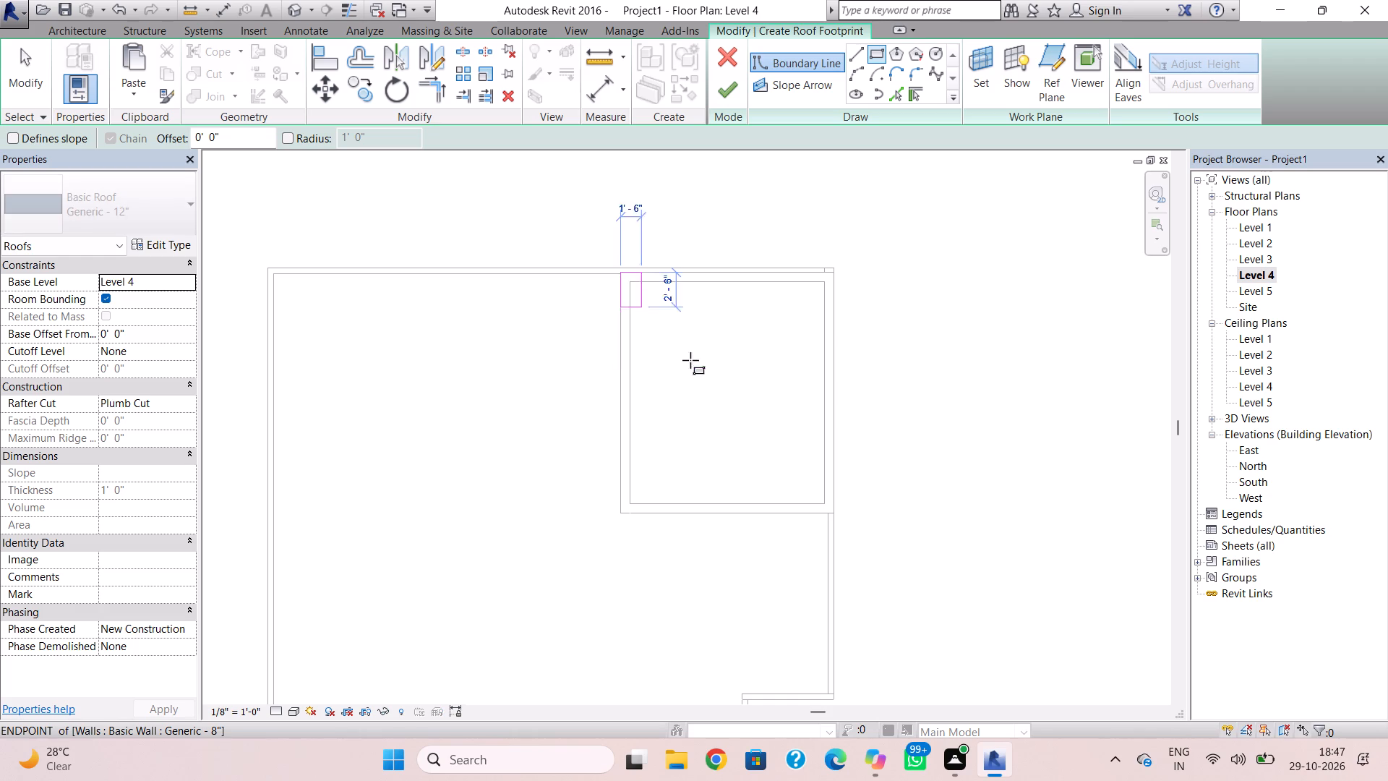
{"action": "left_click", "coordinate": [834, 511]}
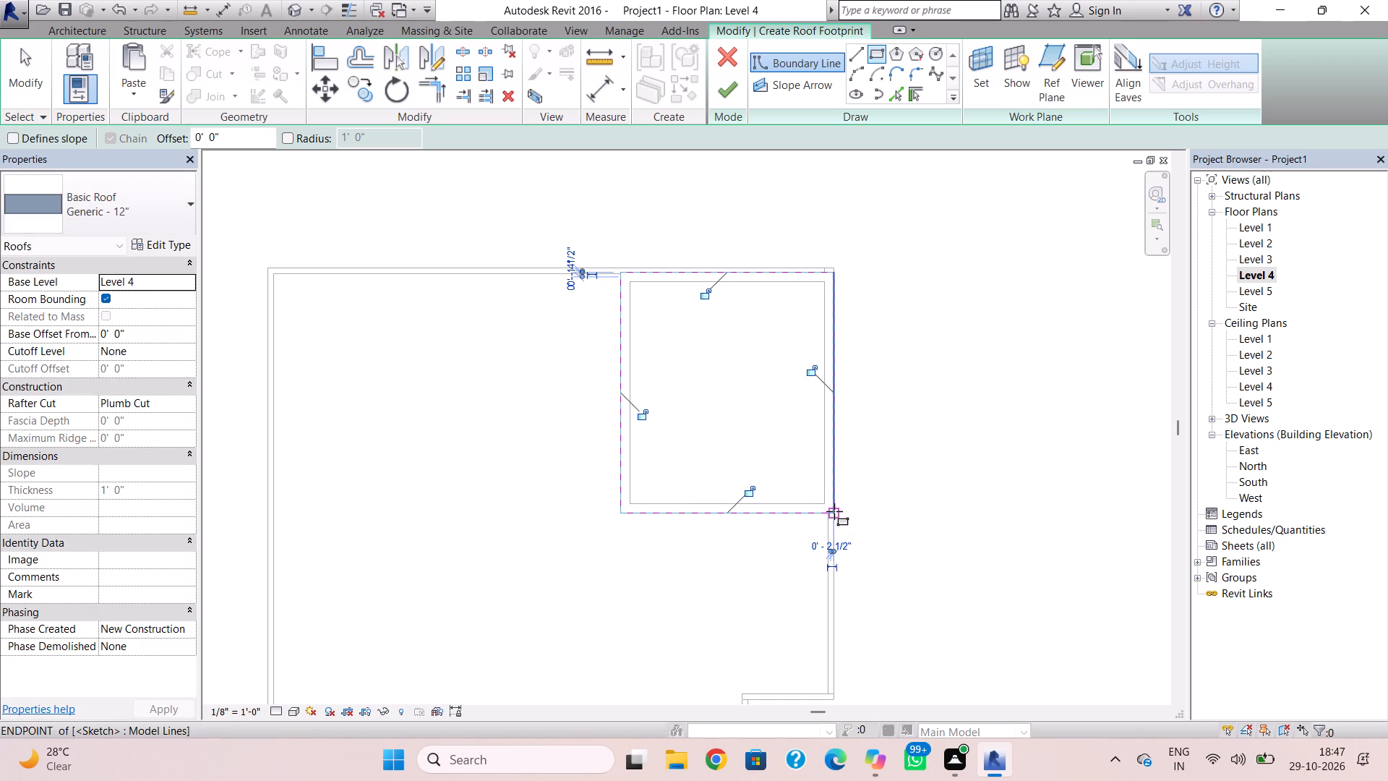
{"action": "key", "text": "Escape"}
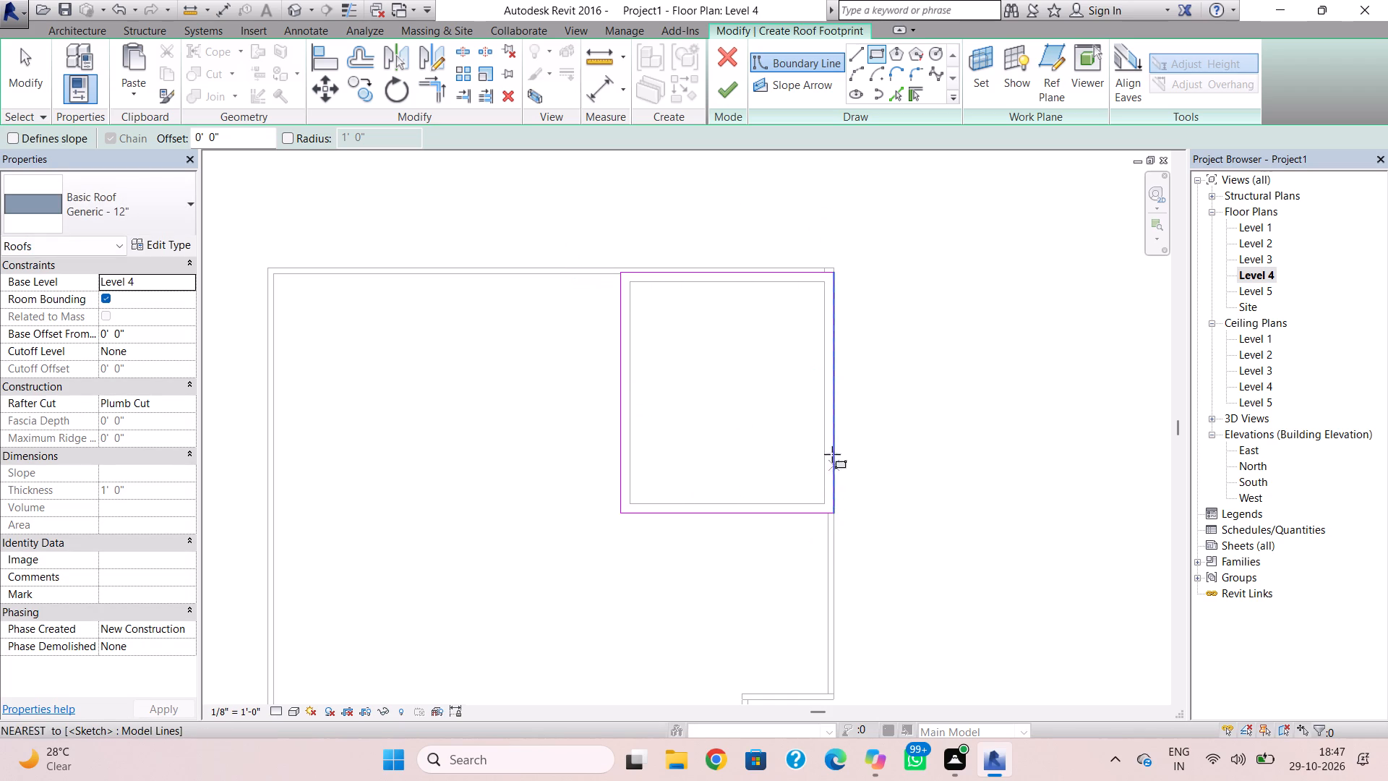
{"action": "left_click", "coordinate": [729, 80]}
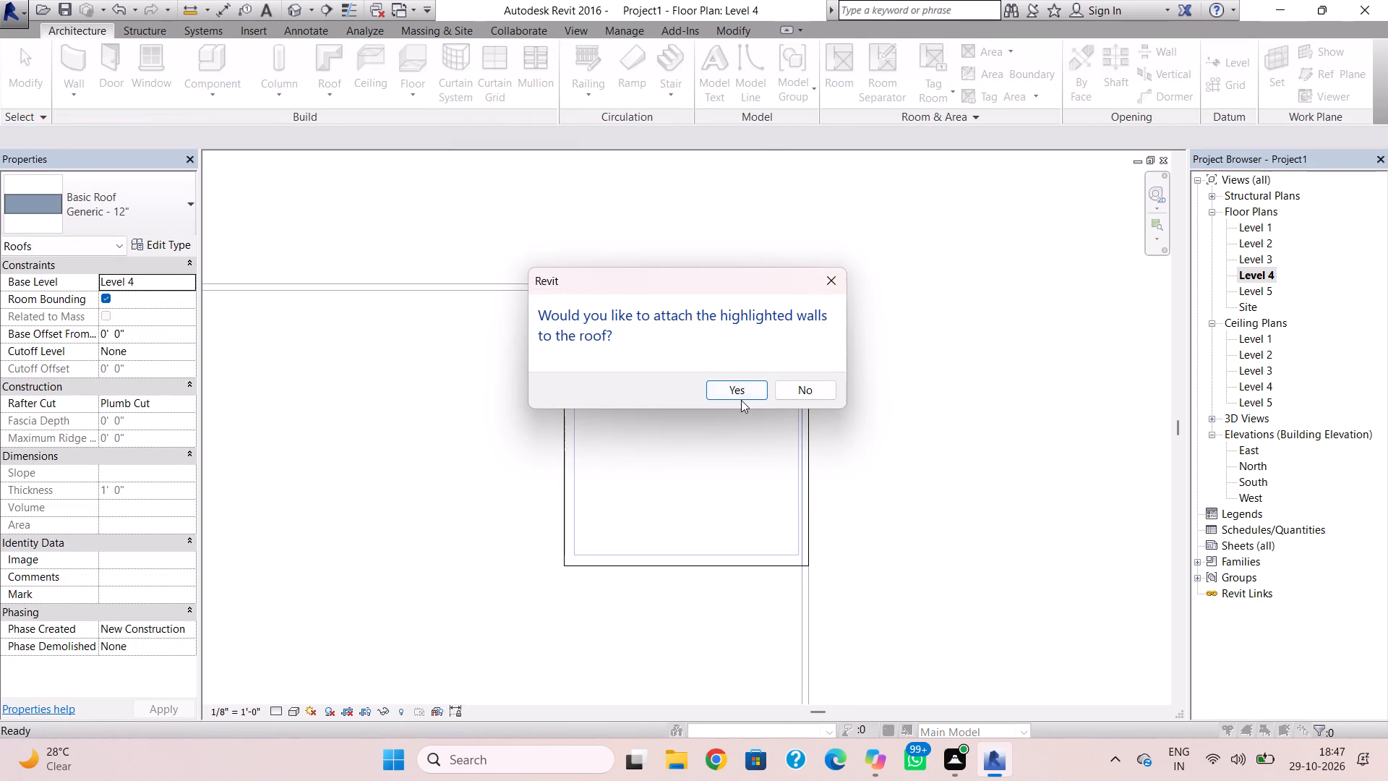
{"action": "left_click", "coordinate": [741, 400]}
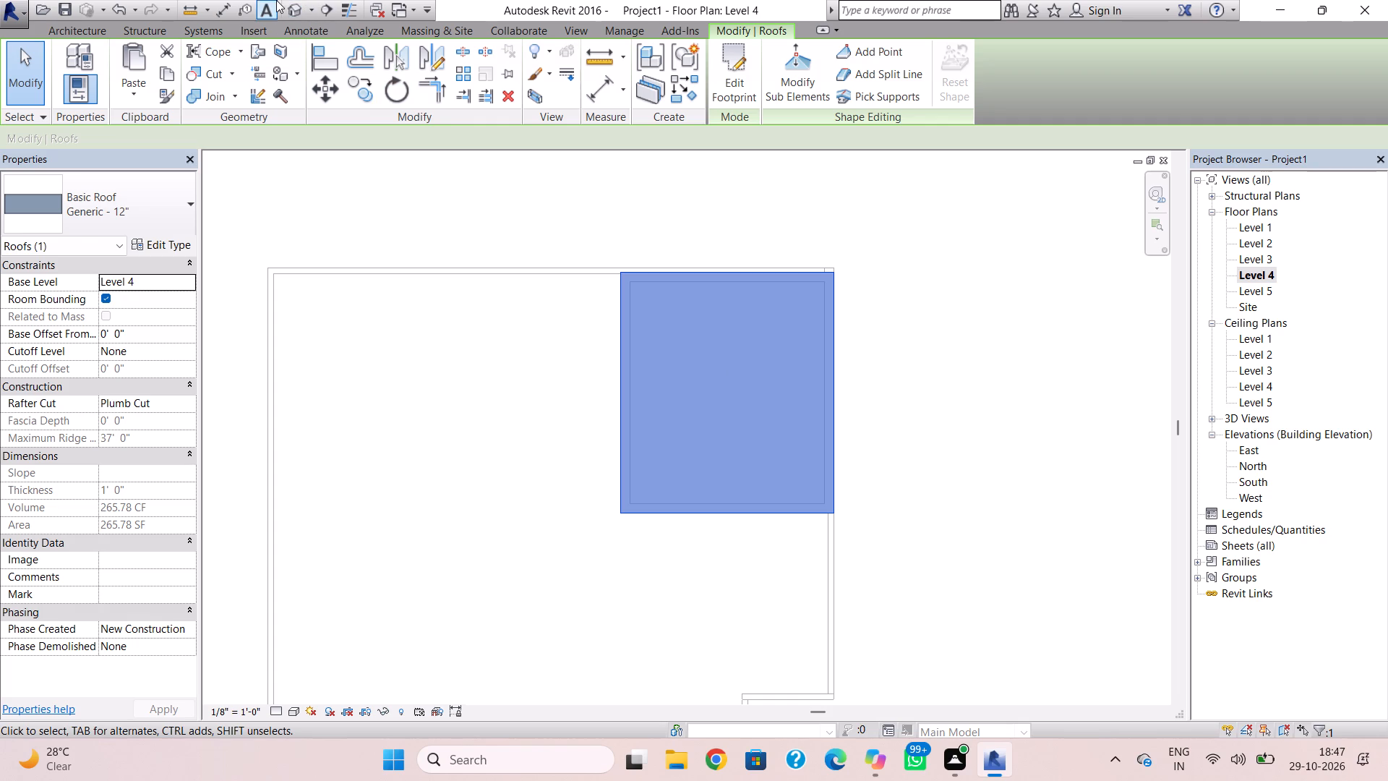
{"action": "left_click", "coordinate": [286, 9]}
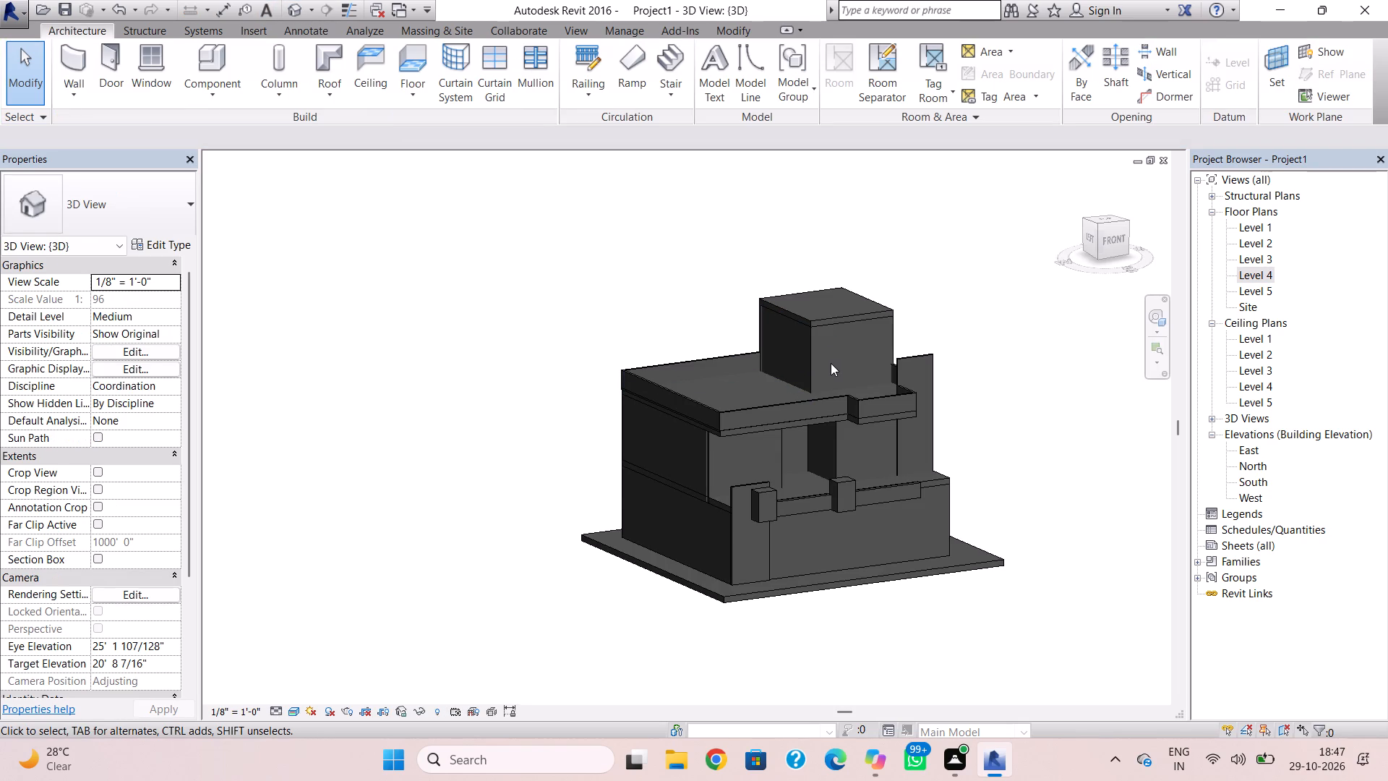
{"action": "left_click", "coordinate": [831, 363]}
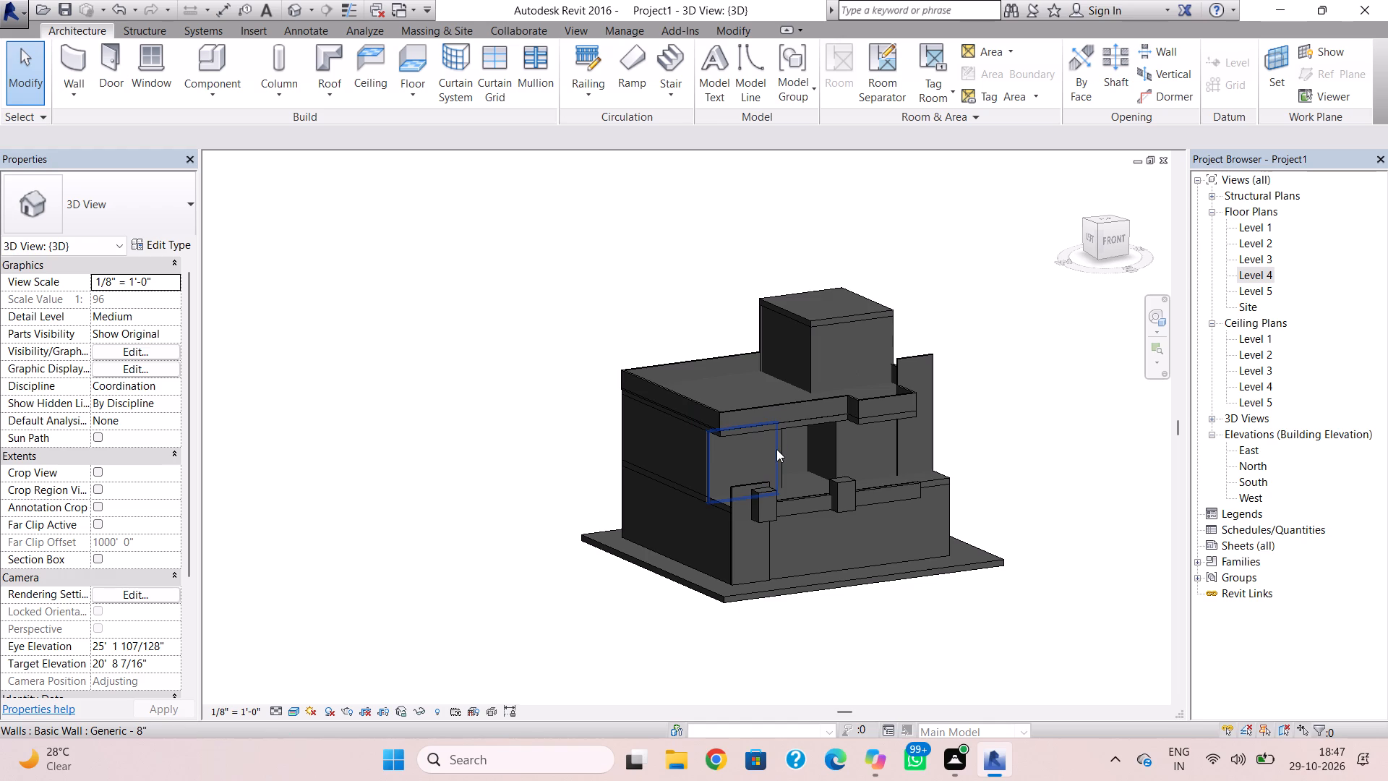
In the Level 3 plan, draw a 20'-high Generic - 8" wall over the northwest room's east wall, from the north edge to the room's south wall.
{"action": "double_click", "coordinate": [1251, 261]}
{"action": "scroll", "coordinate": [655, 380], "scroll_direction": "down", "scroll_amount": 6}
{"action": "middle_click_drag", "start_coordinate": [574, 383], "coordinate": [639, 376]}
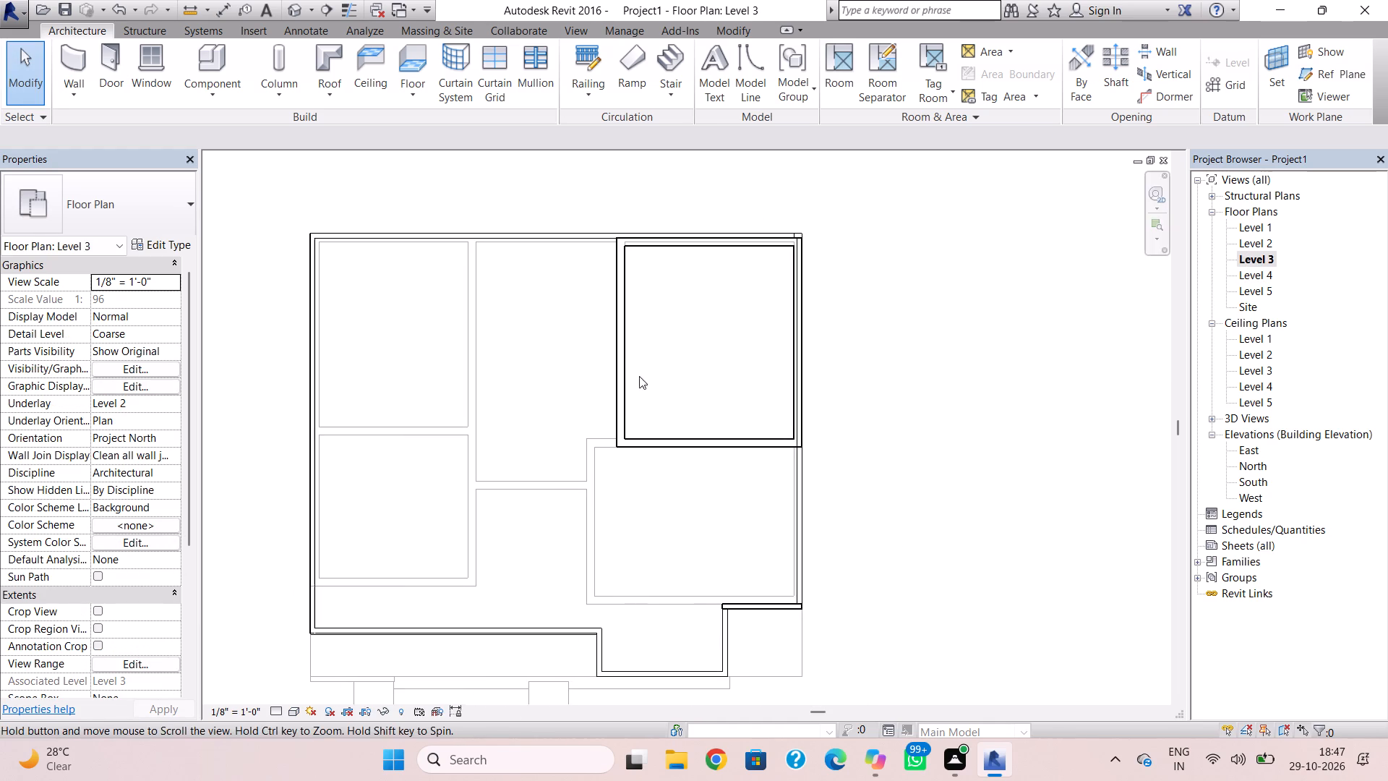
{"action": "left_click", "coordinate": [62, 46]}
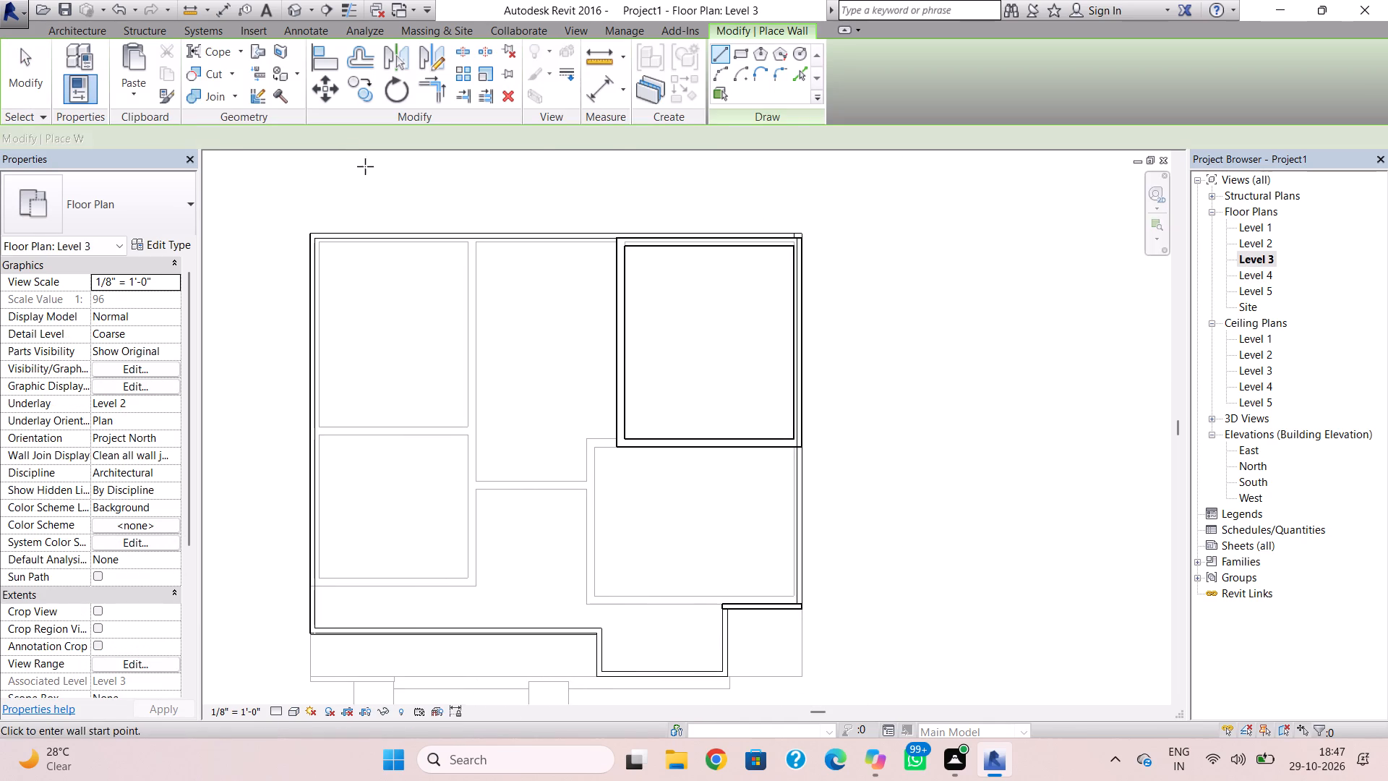
{"action": "left_click", "coordinate": [478, 243]}
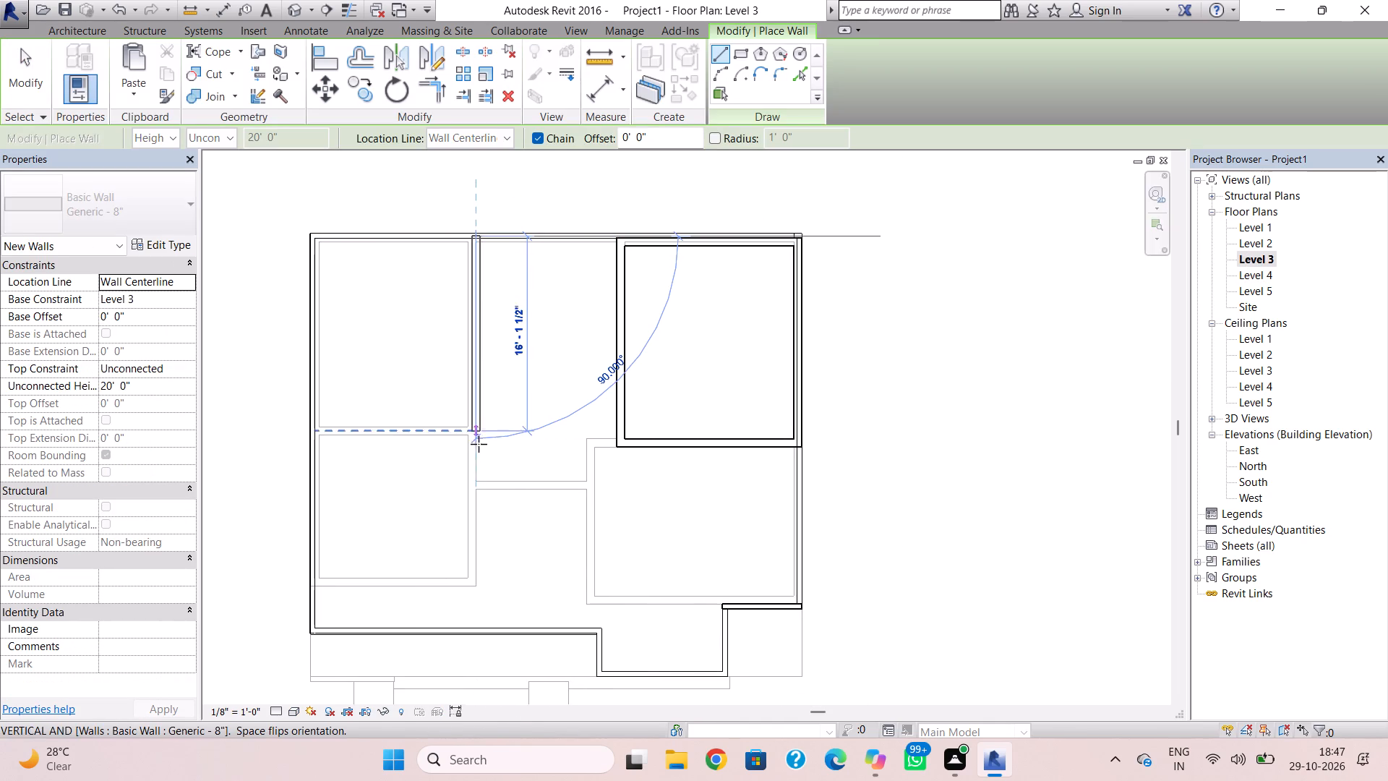
{"action": "key", "text": "Escape"}
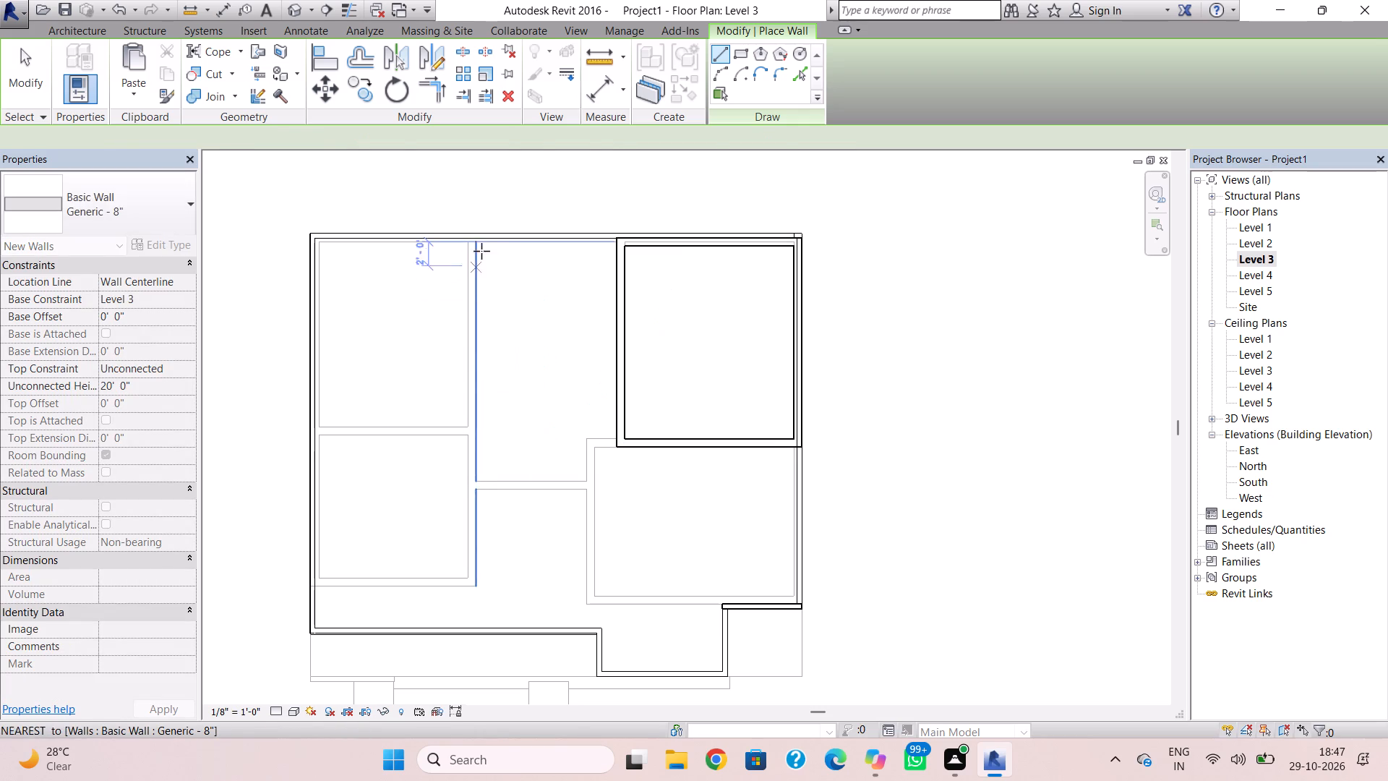
{"action": "scroll", "coordinate": [470, 250], "scroll_direction": "up", "scroll_amount": 3}
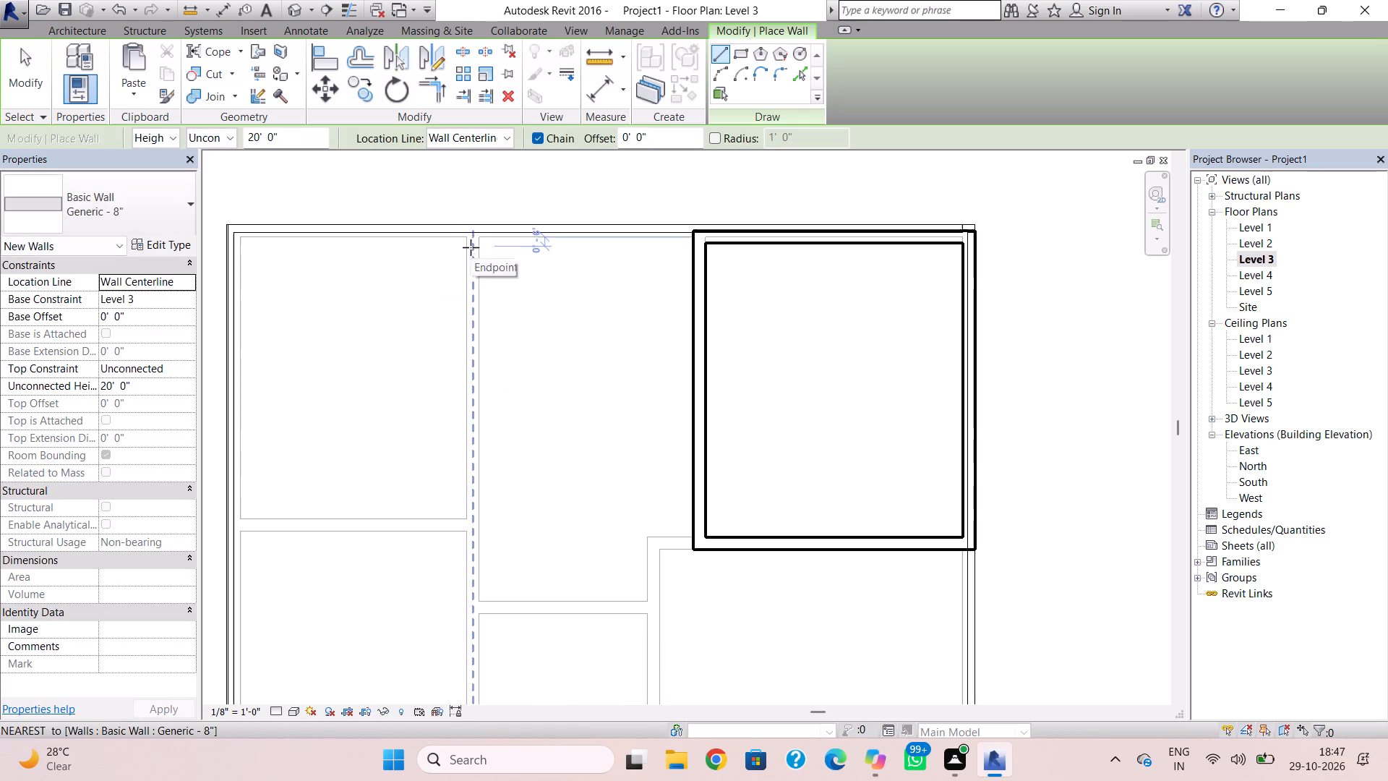
{"action": "scroll", "coordinate": [471, 245], "scroll_direction": "up", "scroll_amount": 1}
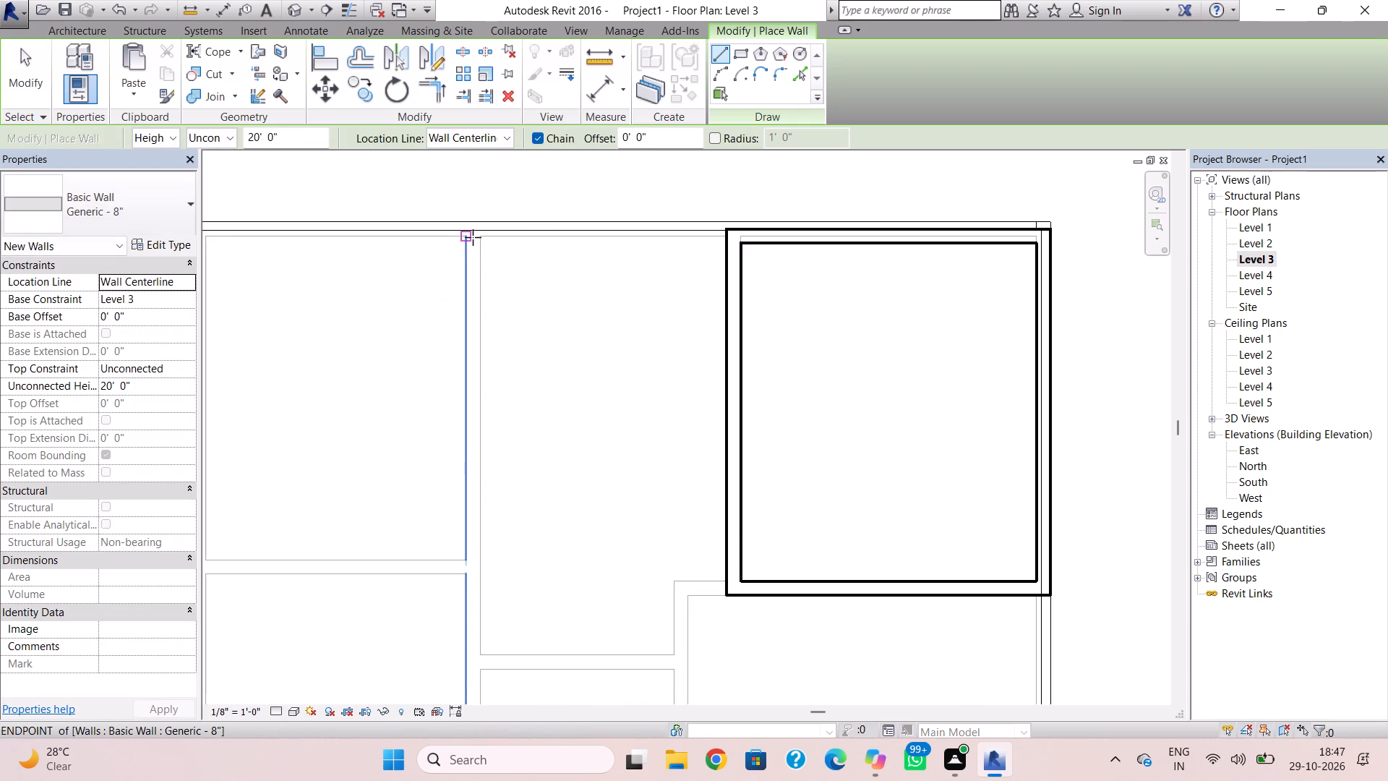
{"action": "scroll", "coordinate": [473, 237], "scroll_direction": "up", "scroll_amount": 8}
{"action": "left_click", "coordinate": [473, 237]}
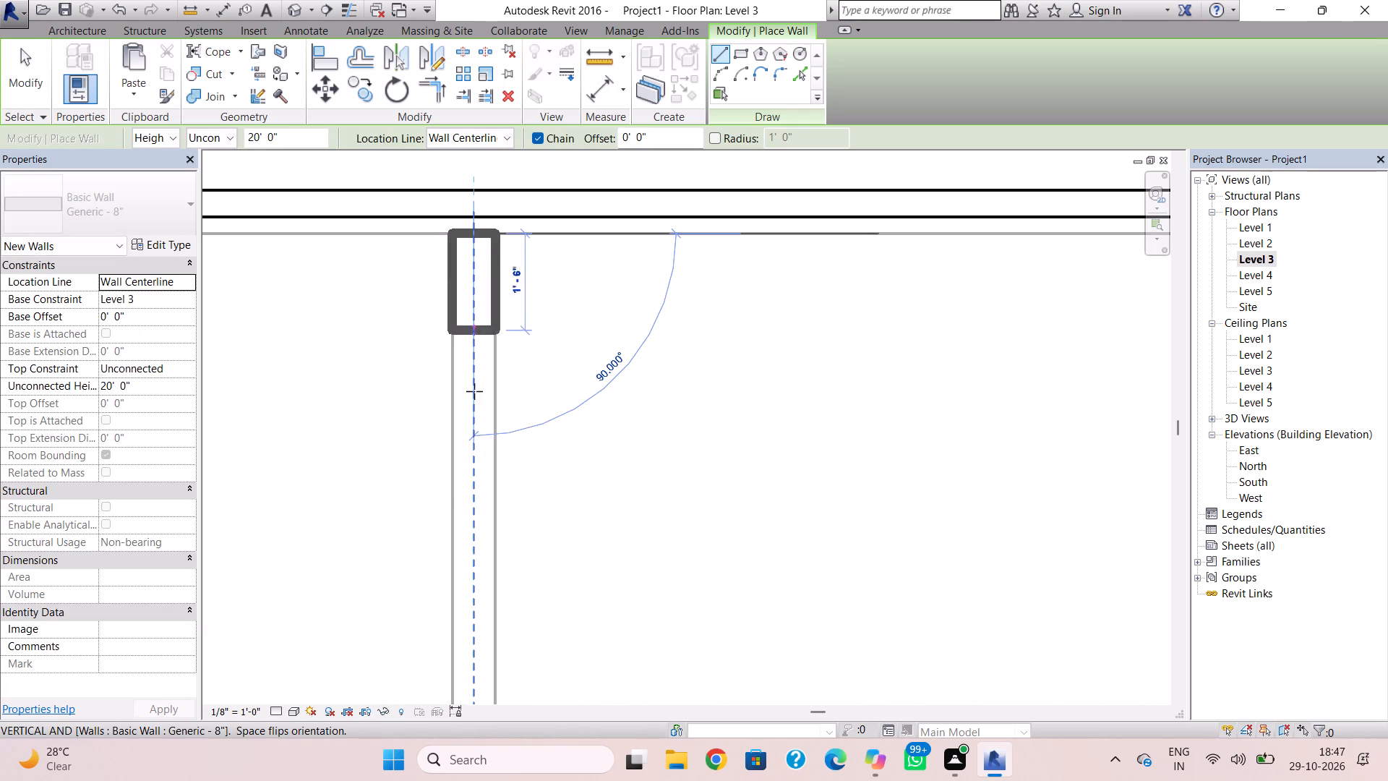
{"action": "scroll", "coordinate": [479, 540], "scroll_direction": "down", "scroll_amount": 2}
{"action": "middle_click_drag", "start_coordinate": [479, 540], "coordinate": [500, 335]}
{"action": "scroll", "coordinate": [502, 330], "scroll_direction": "up", "scroll_amount": 1}
{"action": "scroll", "coordinate": [496, 599], "scroll_direction": "down", "scroll_amount": 3}
{"action": "middle_click_drag", "start_coordinate": [502, 593], "coordinate": [529, 350]}
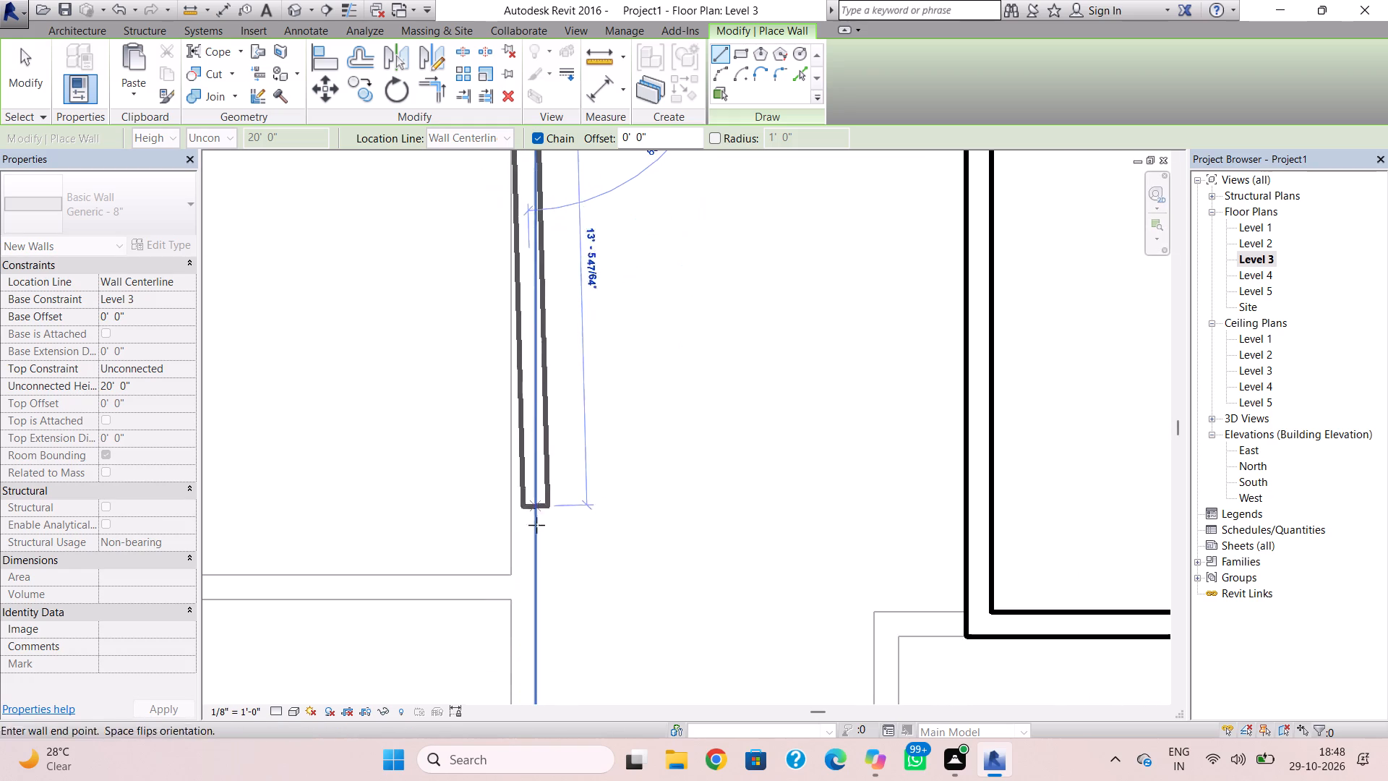
{"action": "left_click", "coordinate": [526, 598]}
{"action": "key", "text": "Escape"}
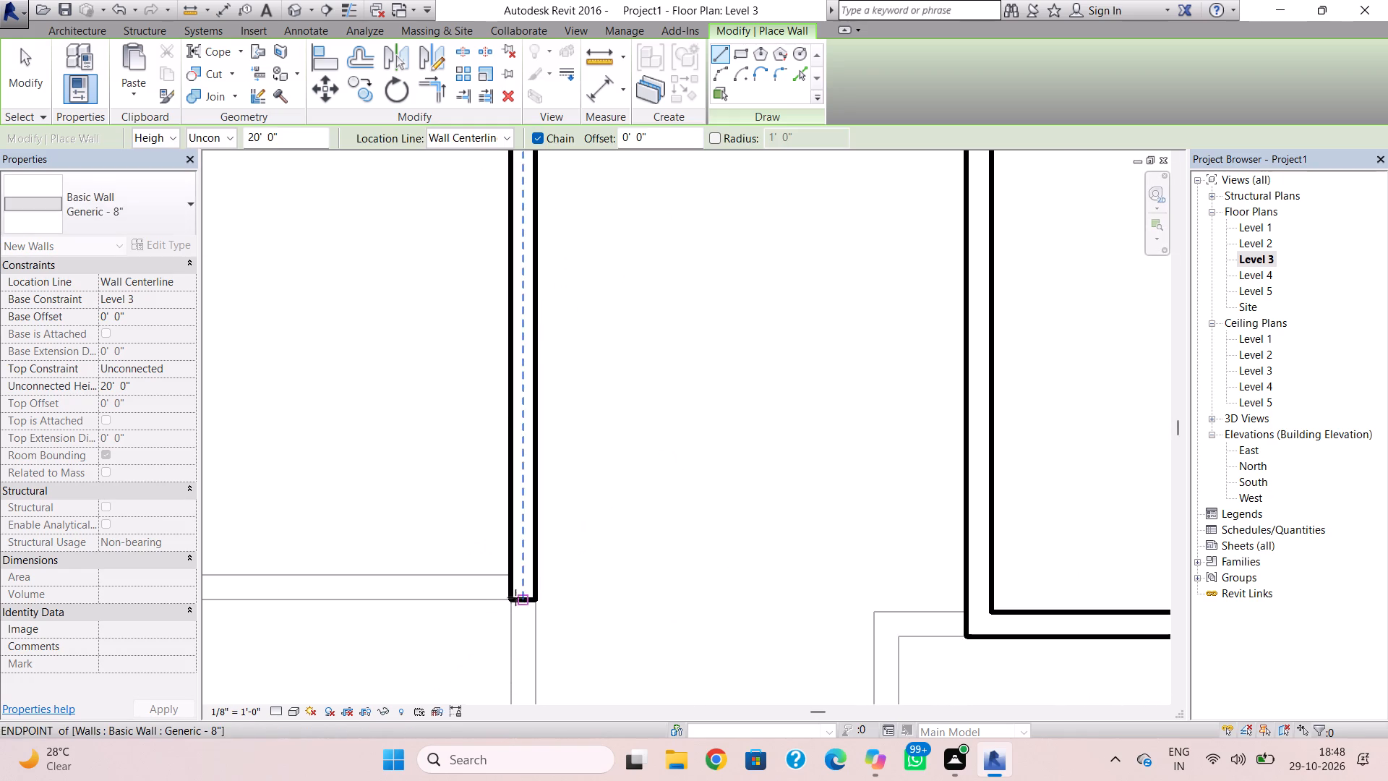
Draw a Generic - 8" wall about 12' 10" long over the northwest room's south wall, running west to the roof-edge wall.
{"action": "left_click", "coordinate": [510, 584]}
{"action": "scroll", "coordinate": [352, 561], "scroll_direction": "down", "scroll_amount": 2}
{"action": "middle_click_drag", "start_coordinate": [352, 561], "coordinate": [580, 497]}
{"action": "scroll", "coordinate": [583, 495], "scroll_direction": "down", "scroll_amount": 1}
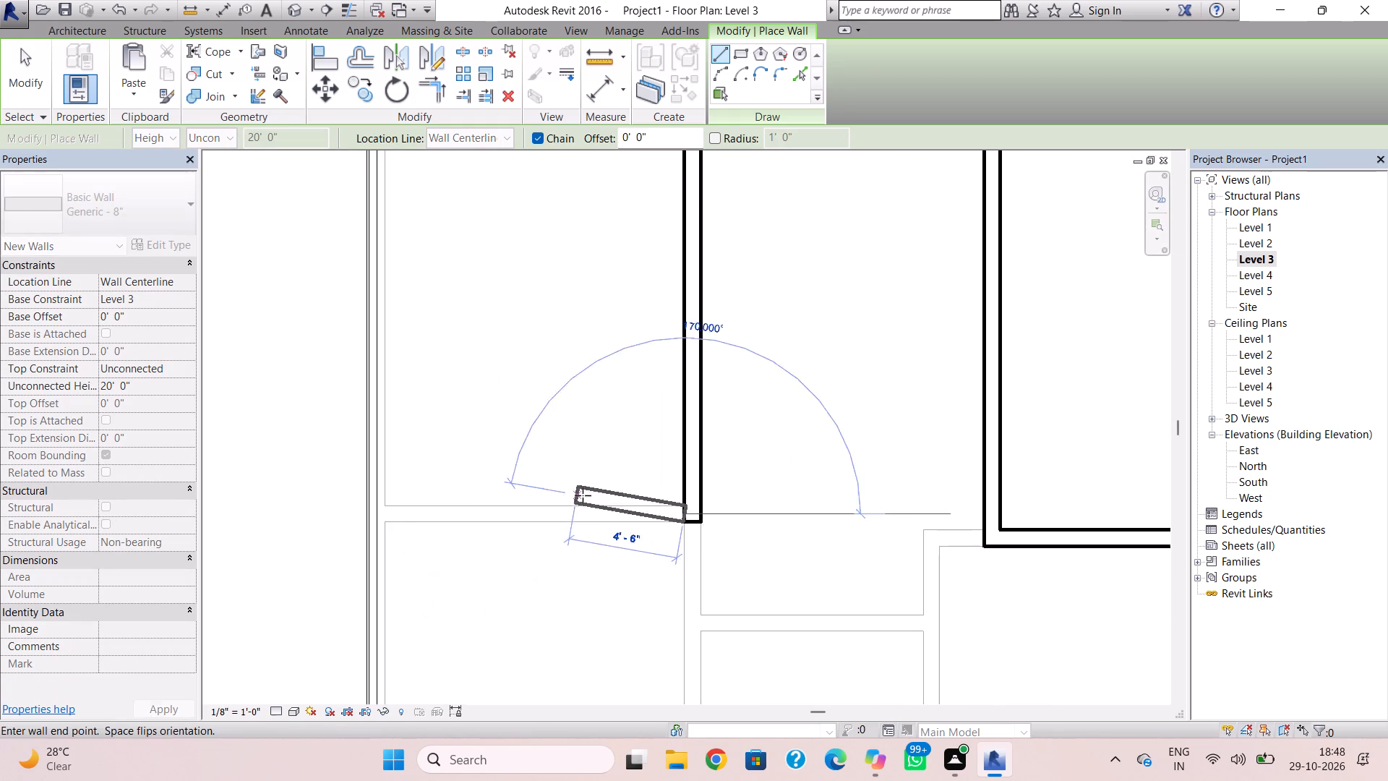
{"action": "left_click", "coordinate": [381, 509]}
{"action": "key", "text": "Escape"}
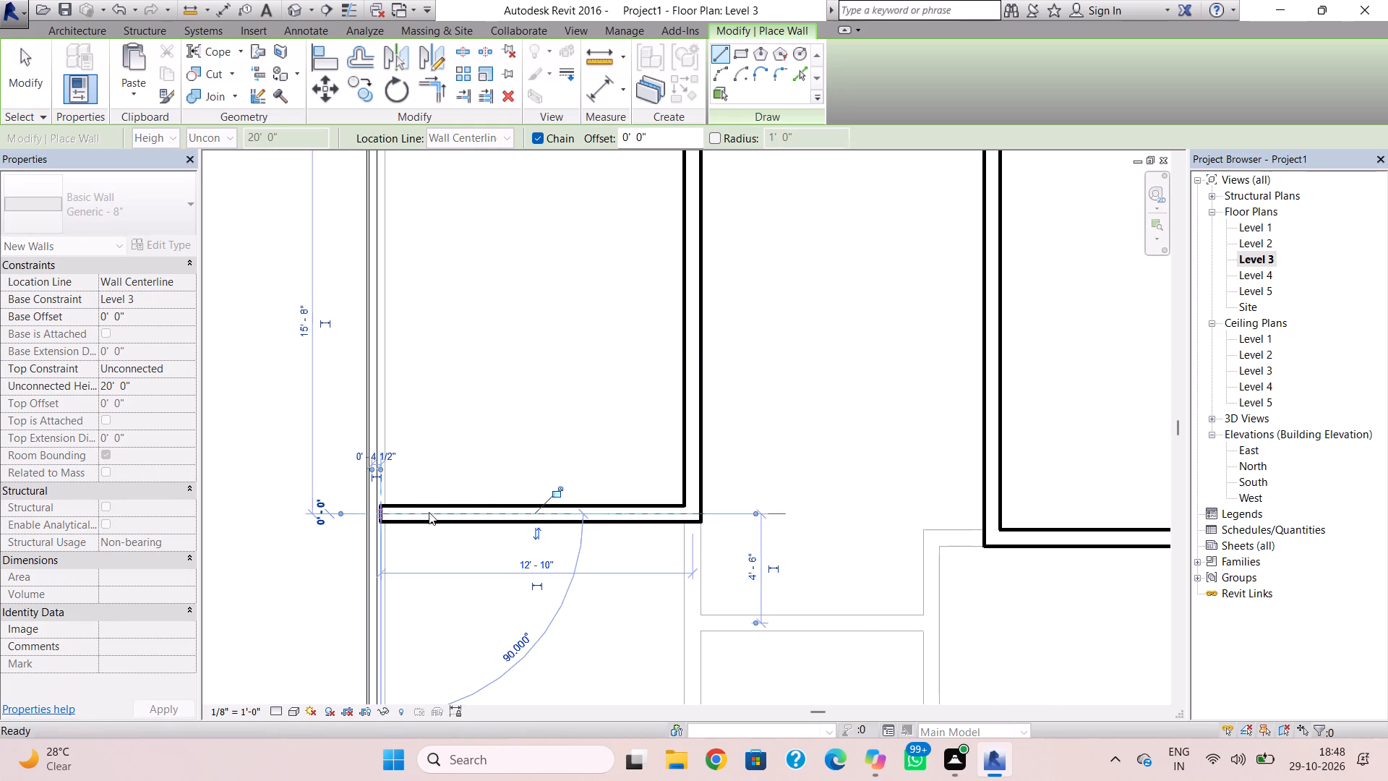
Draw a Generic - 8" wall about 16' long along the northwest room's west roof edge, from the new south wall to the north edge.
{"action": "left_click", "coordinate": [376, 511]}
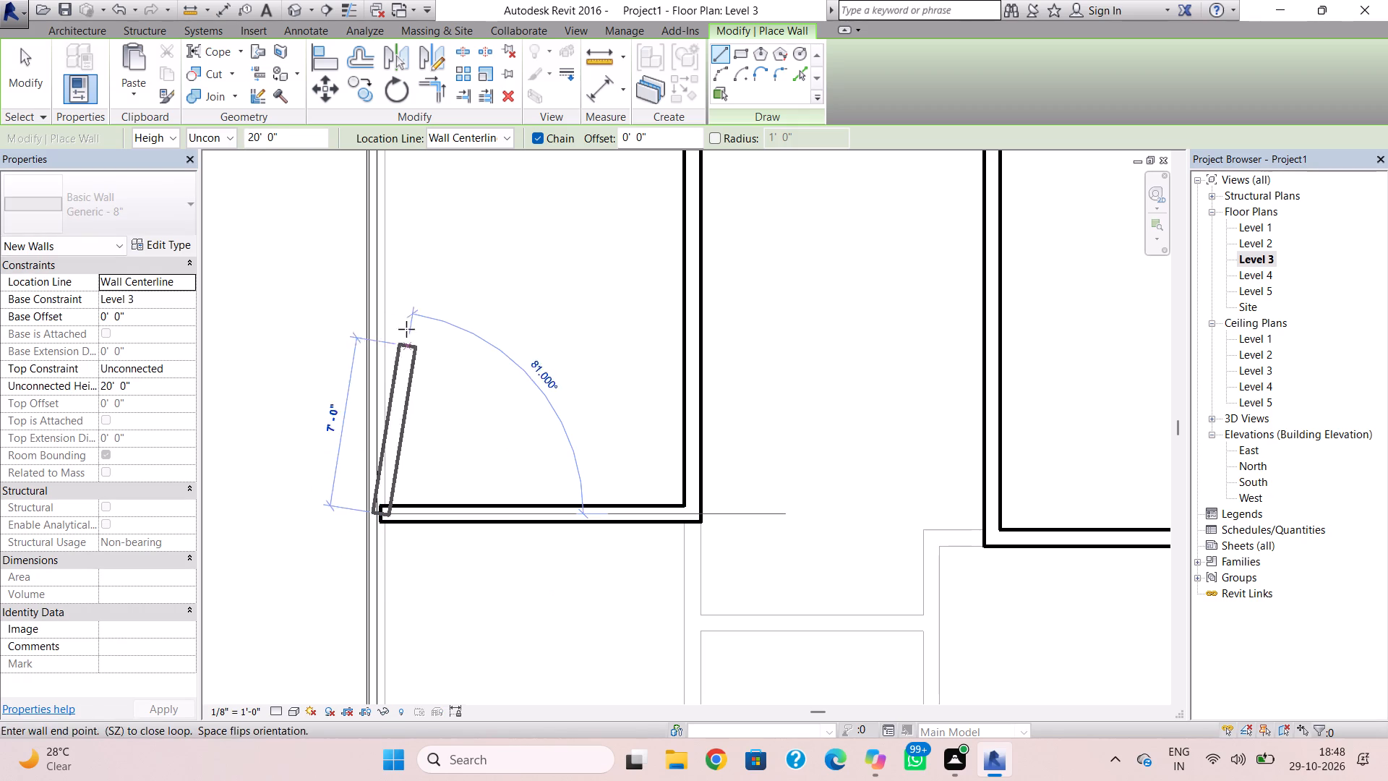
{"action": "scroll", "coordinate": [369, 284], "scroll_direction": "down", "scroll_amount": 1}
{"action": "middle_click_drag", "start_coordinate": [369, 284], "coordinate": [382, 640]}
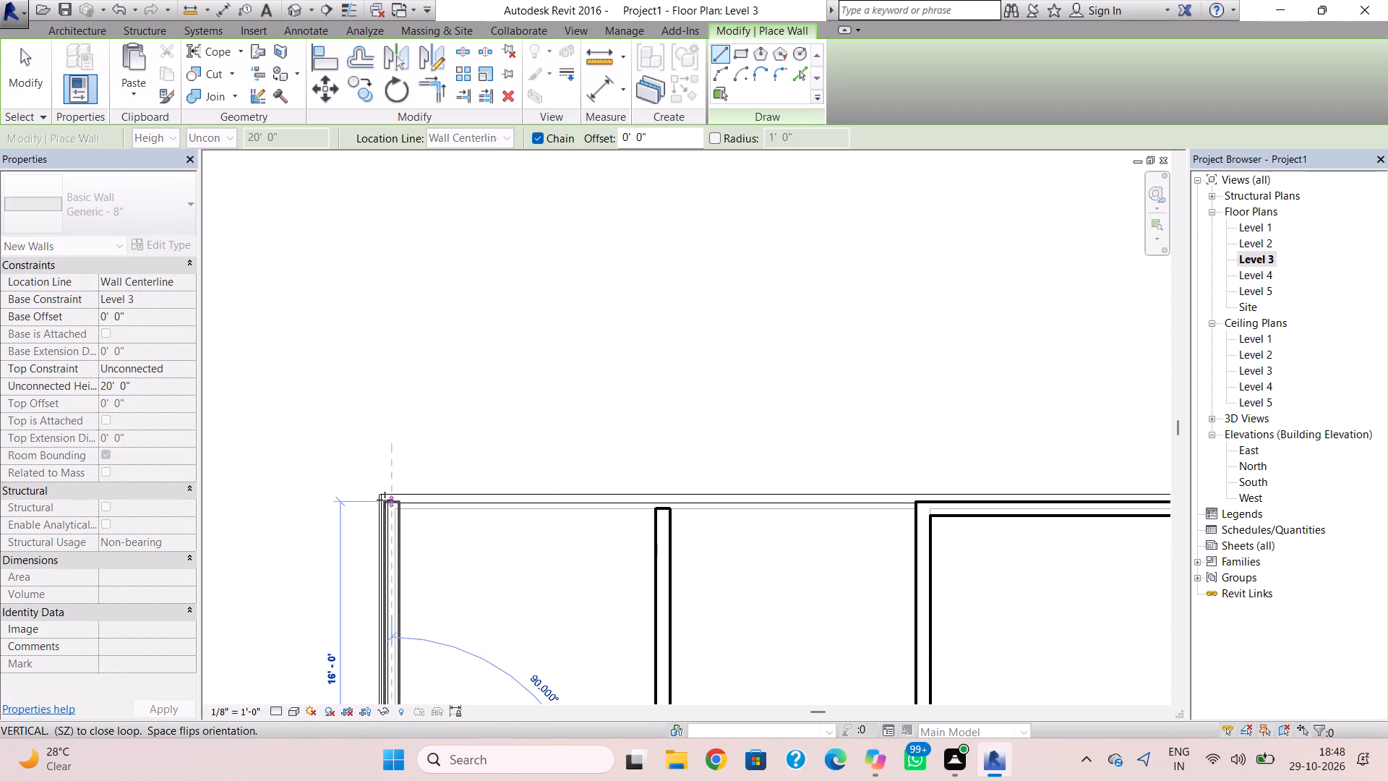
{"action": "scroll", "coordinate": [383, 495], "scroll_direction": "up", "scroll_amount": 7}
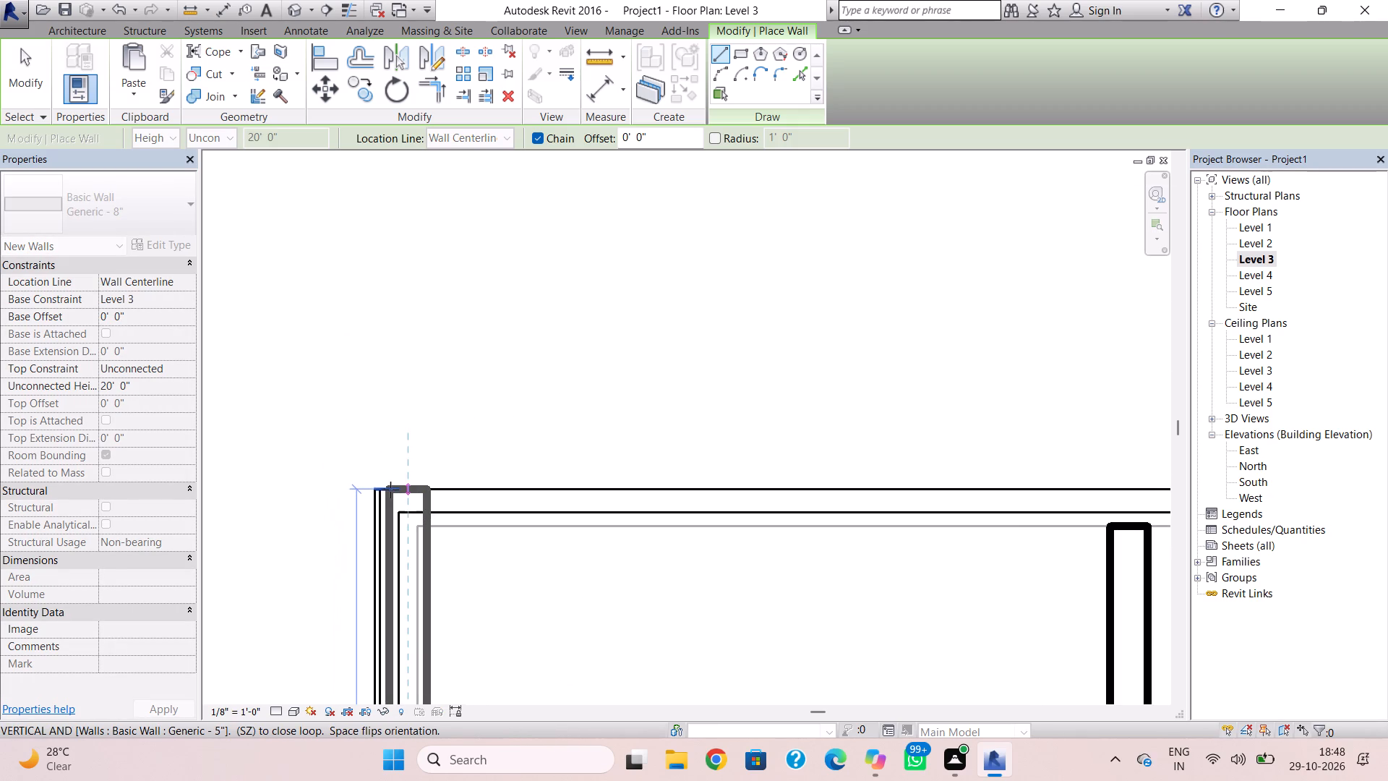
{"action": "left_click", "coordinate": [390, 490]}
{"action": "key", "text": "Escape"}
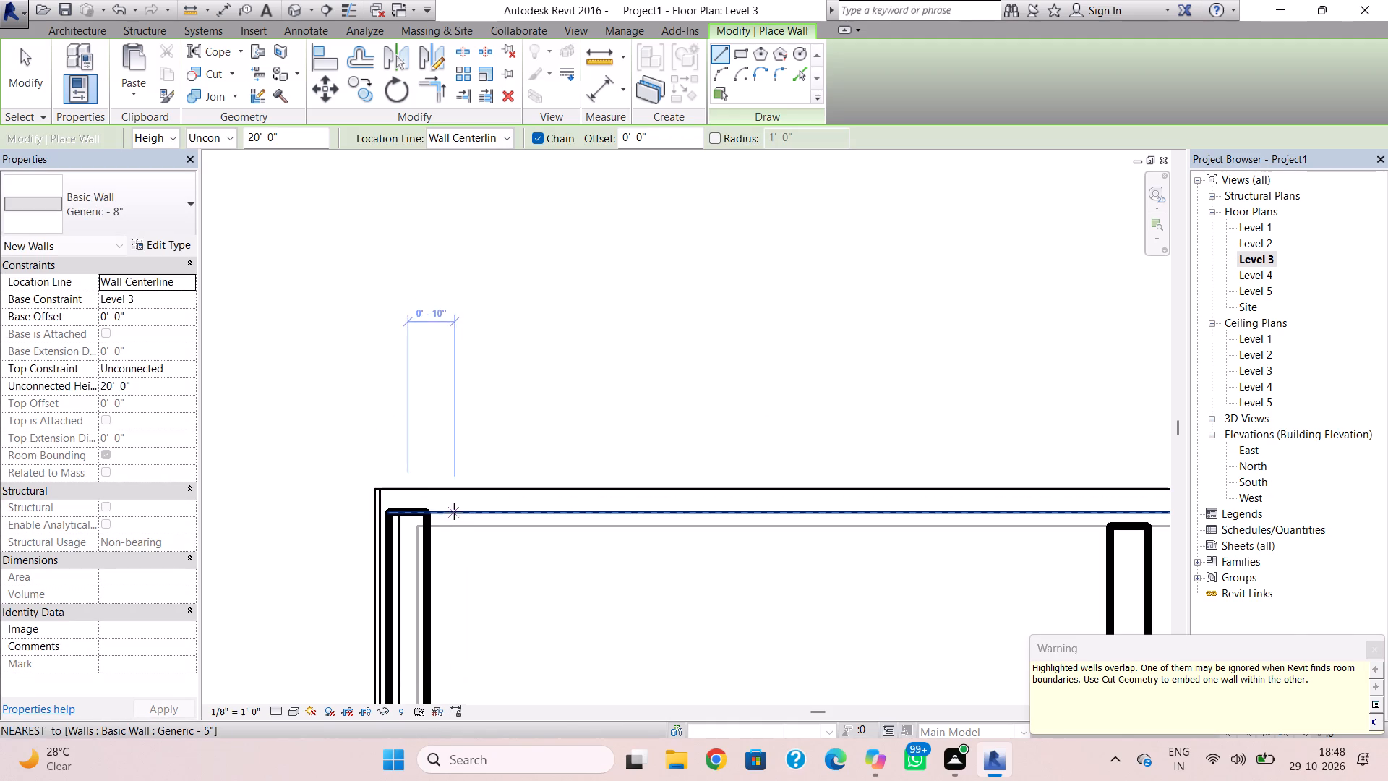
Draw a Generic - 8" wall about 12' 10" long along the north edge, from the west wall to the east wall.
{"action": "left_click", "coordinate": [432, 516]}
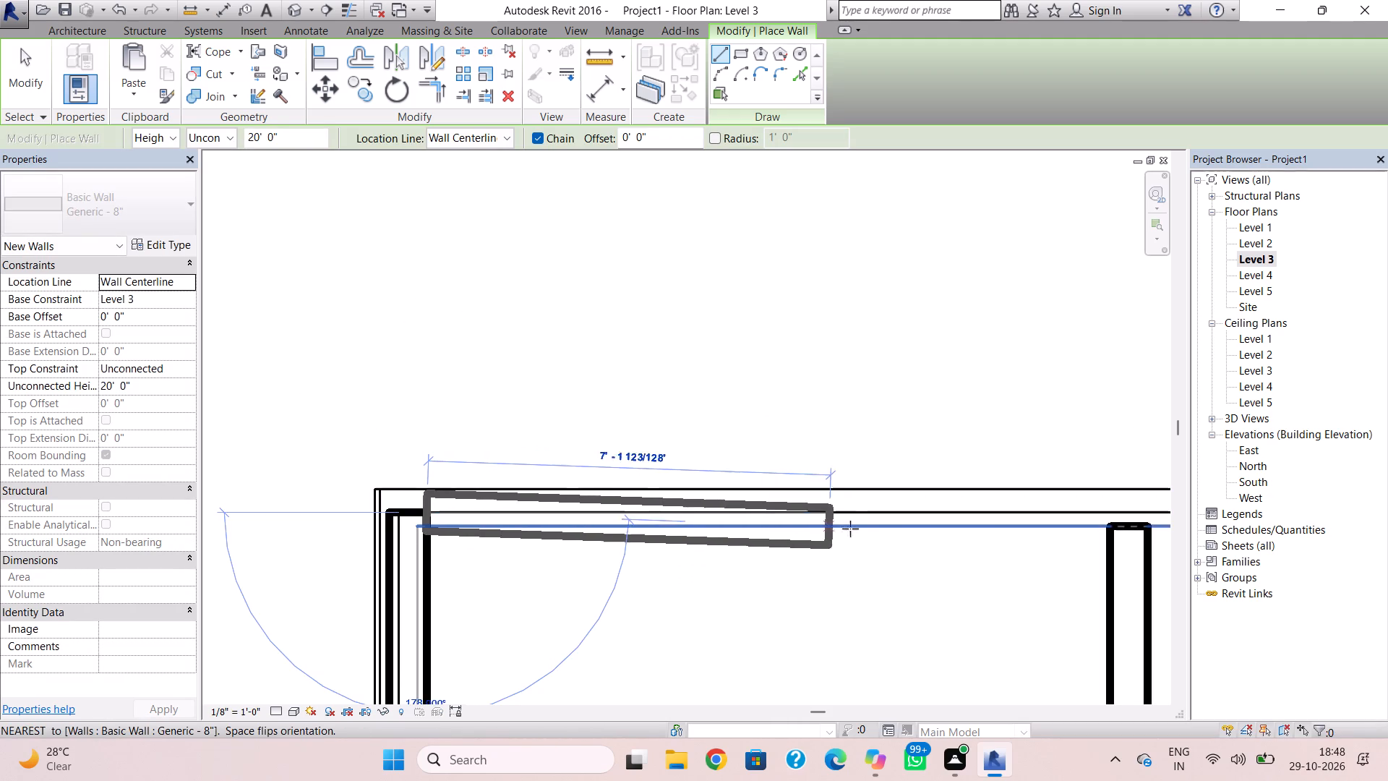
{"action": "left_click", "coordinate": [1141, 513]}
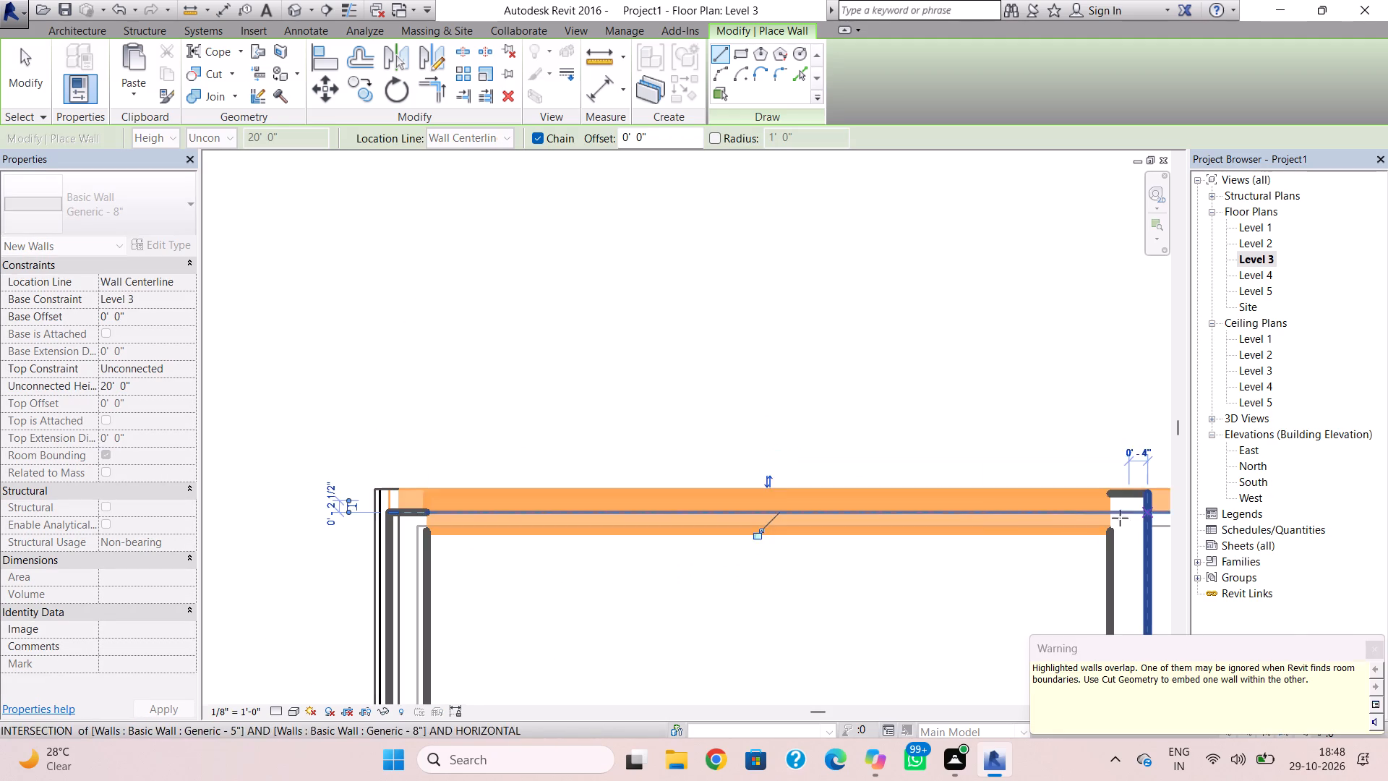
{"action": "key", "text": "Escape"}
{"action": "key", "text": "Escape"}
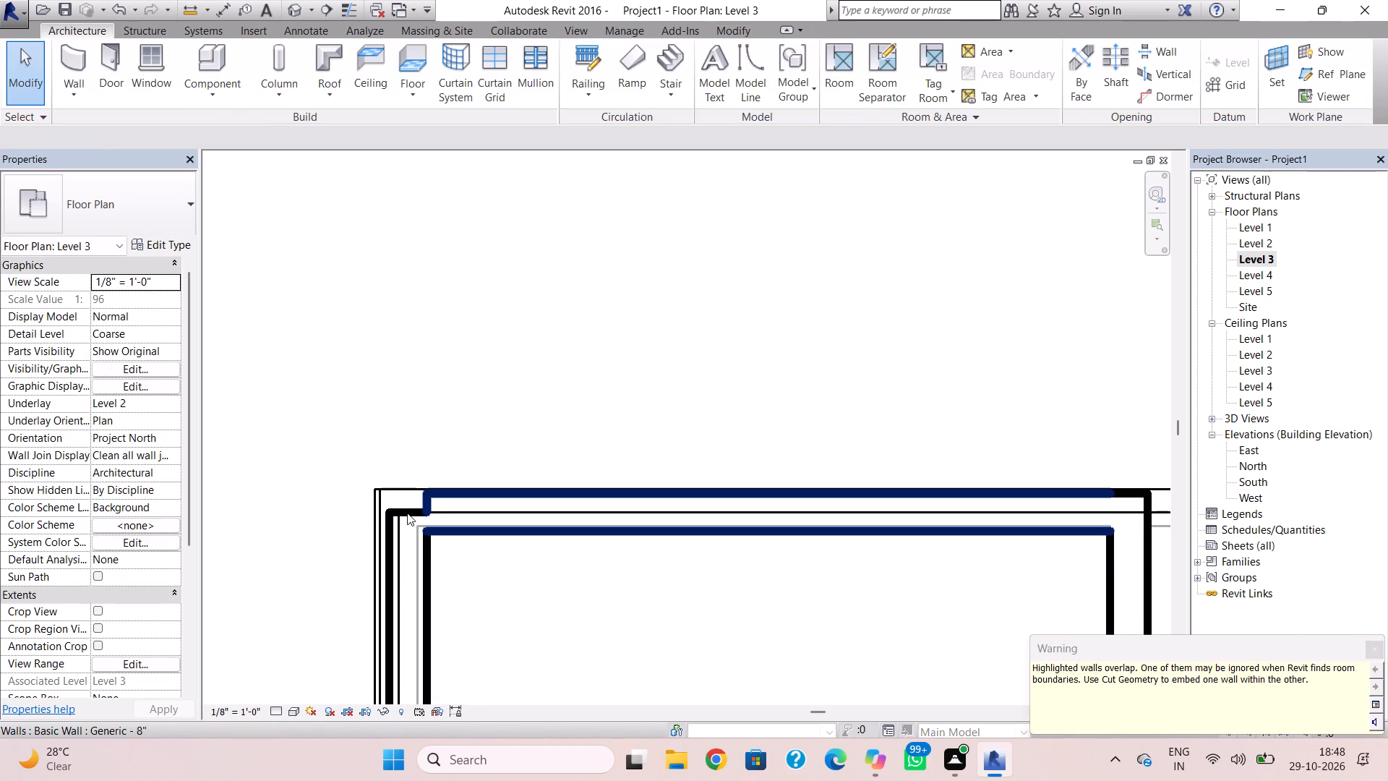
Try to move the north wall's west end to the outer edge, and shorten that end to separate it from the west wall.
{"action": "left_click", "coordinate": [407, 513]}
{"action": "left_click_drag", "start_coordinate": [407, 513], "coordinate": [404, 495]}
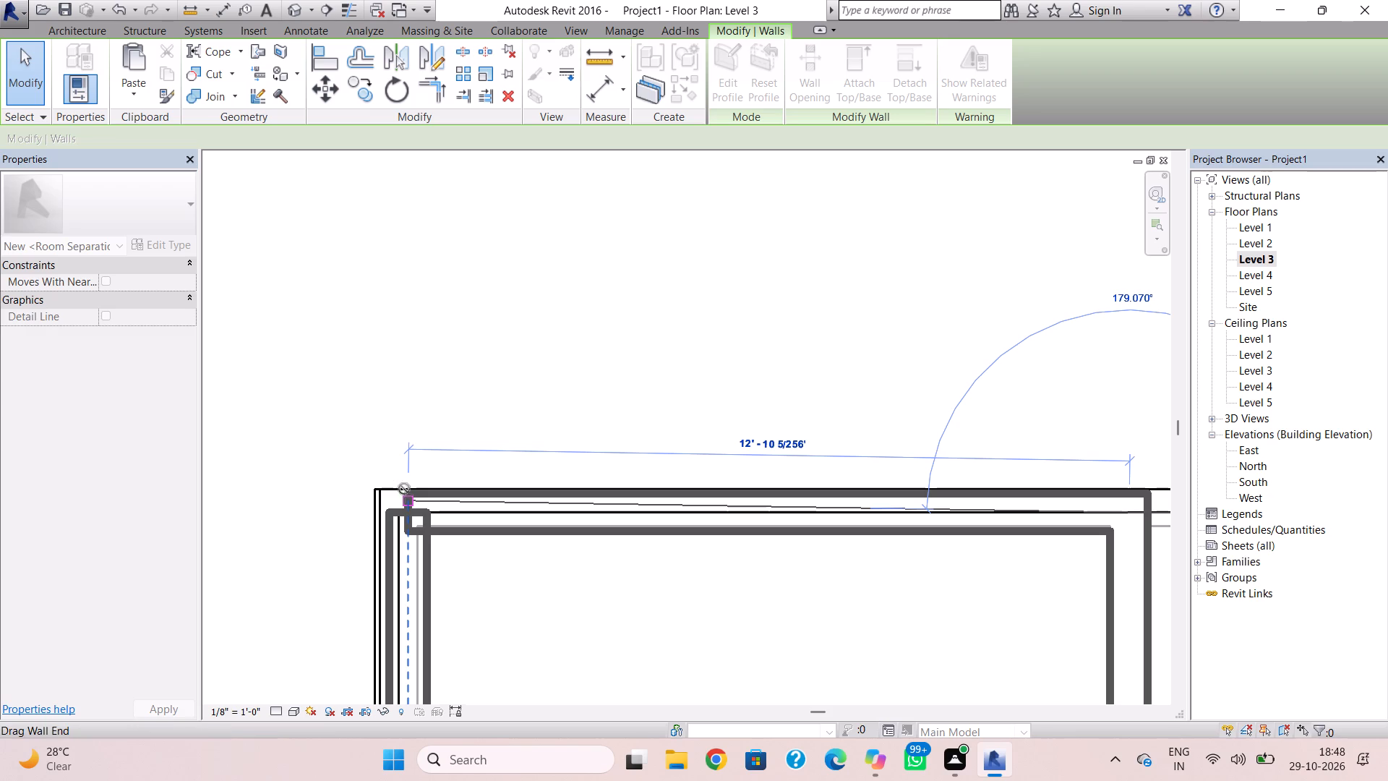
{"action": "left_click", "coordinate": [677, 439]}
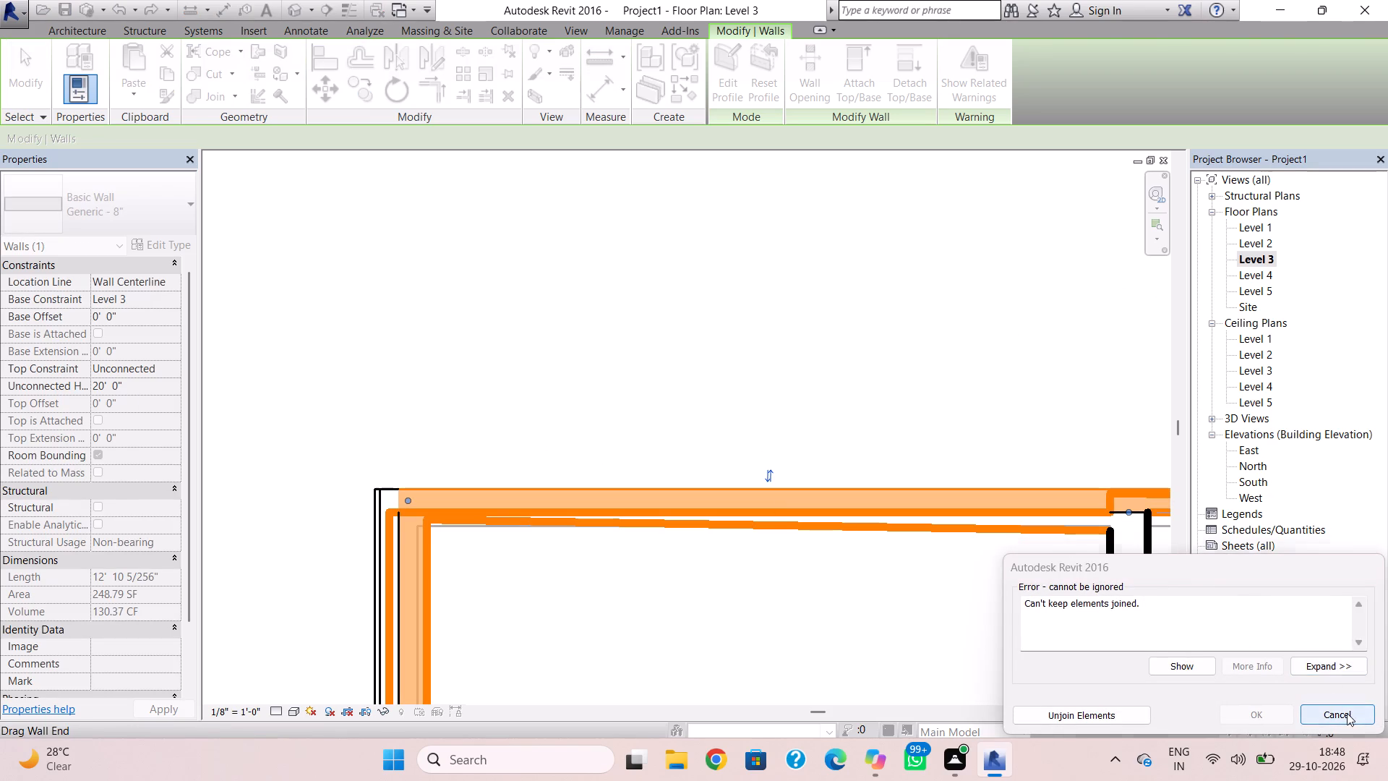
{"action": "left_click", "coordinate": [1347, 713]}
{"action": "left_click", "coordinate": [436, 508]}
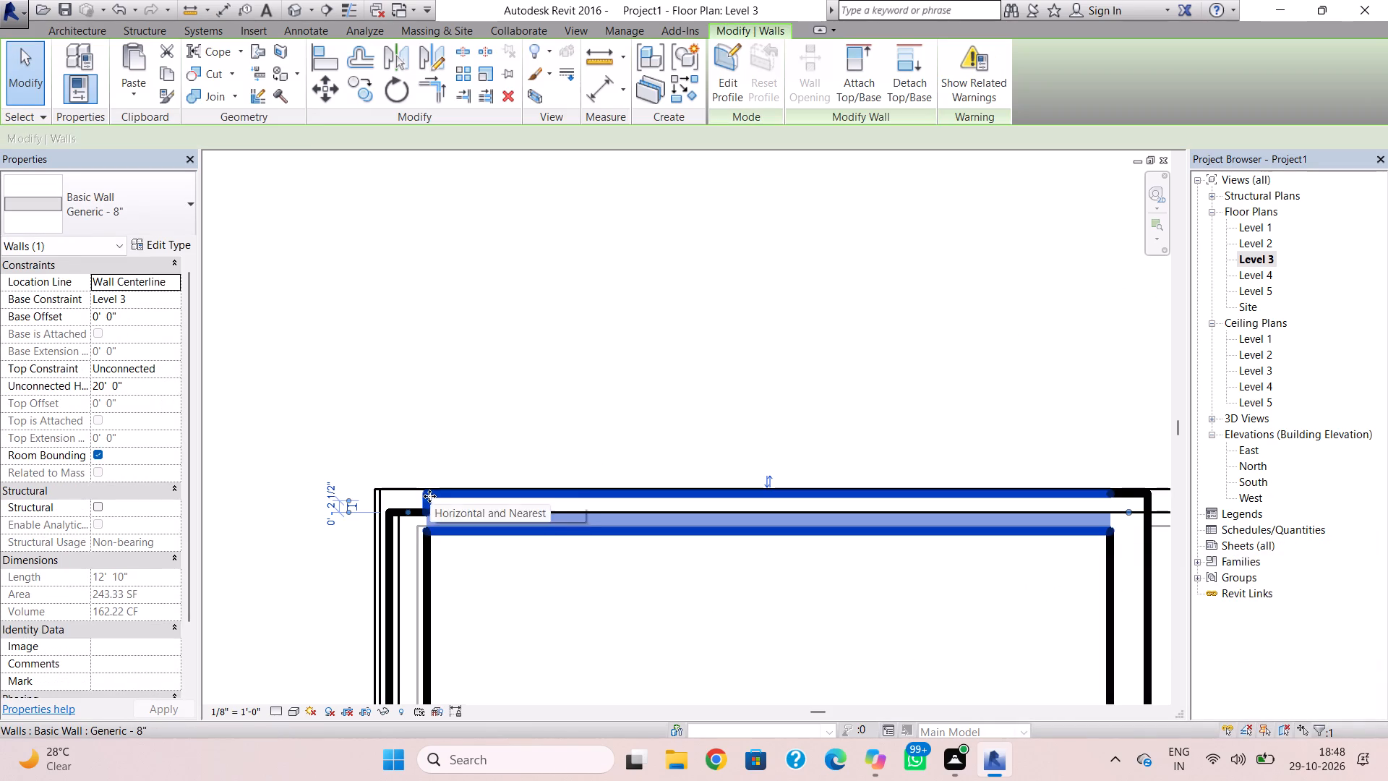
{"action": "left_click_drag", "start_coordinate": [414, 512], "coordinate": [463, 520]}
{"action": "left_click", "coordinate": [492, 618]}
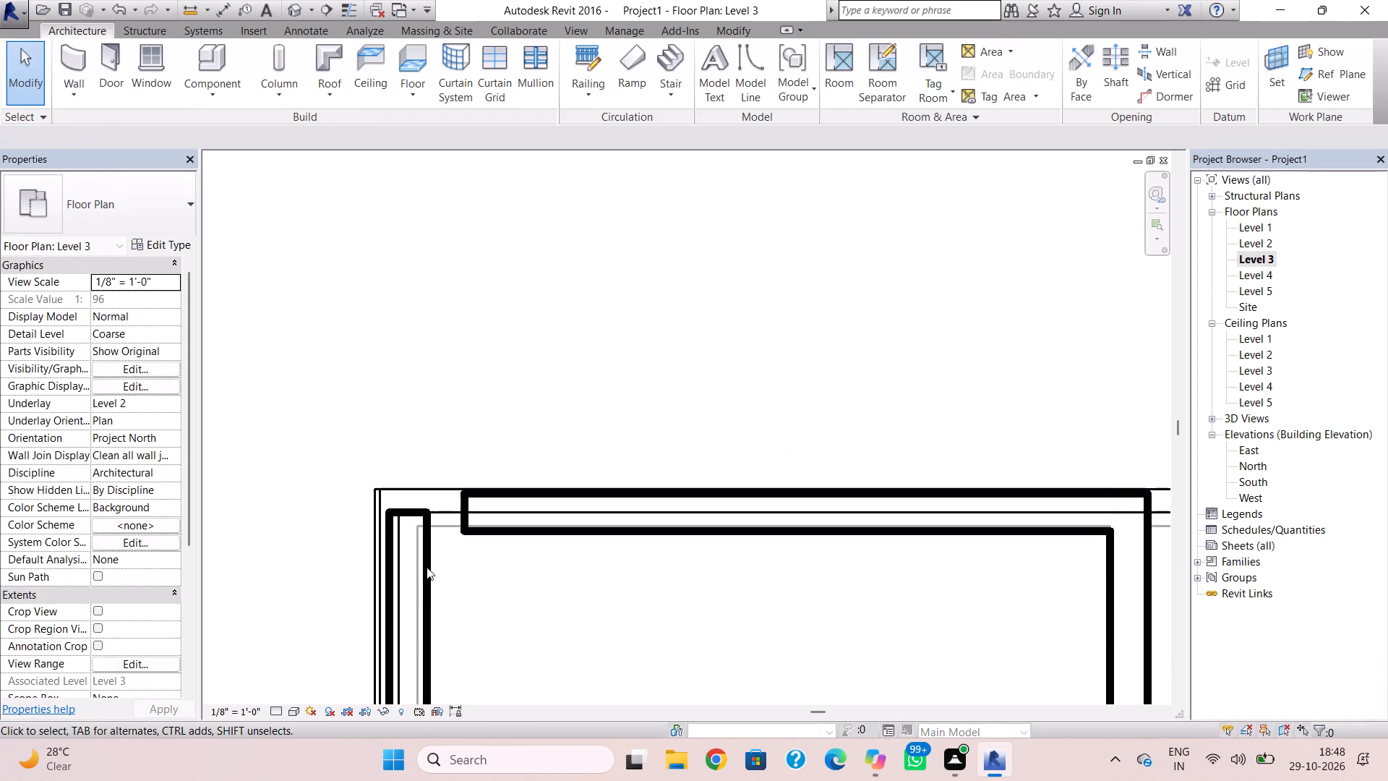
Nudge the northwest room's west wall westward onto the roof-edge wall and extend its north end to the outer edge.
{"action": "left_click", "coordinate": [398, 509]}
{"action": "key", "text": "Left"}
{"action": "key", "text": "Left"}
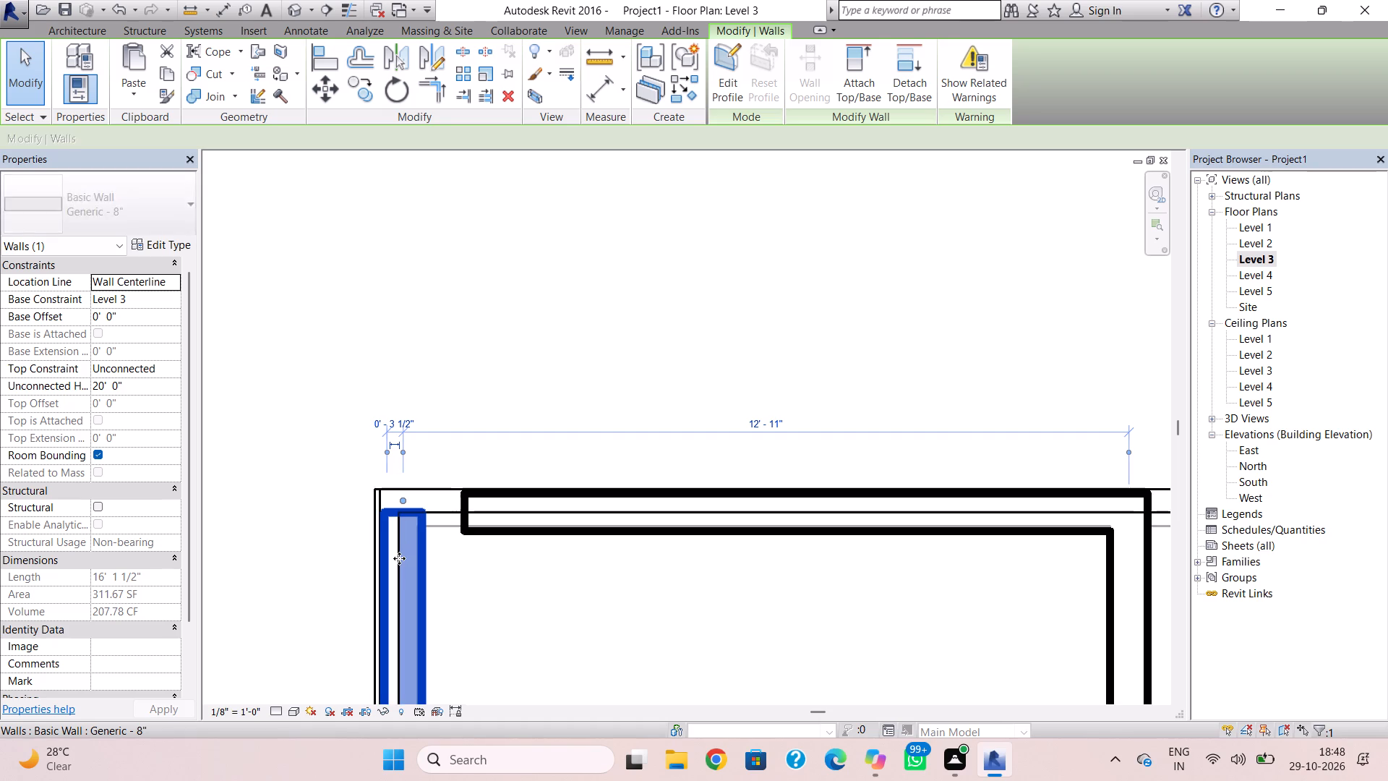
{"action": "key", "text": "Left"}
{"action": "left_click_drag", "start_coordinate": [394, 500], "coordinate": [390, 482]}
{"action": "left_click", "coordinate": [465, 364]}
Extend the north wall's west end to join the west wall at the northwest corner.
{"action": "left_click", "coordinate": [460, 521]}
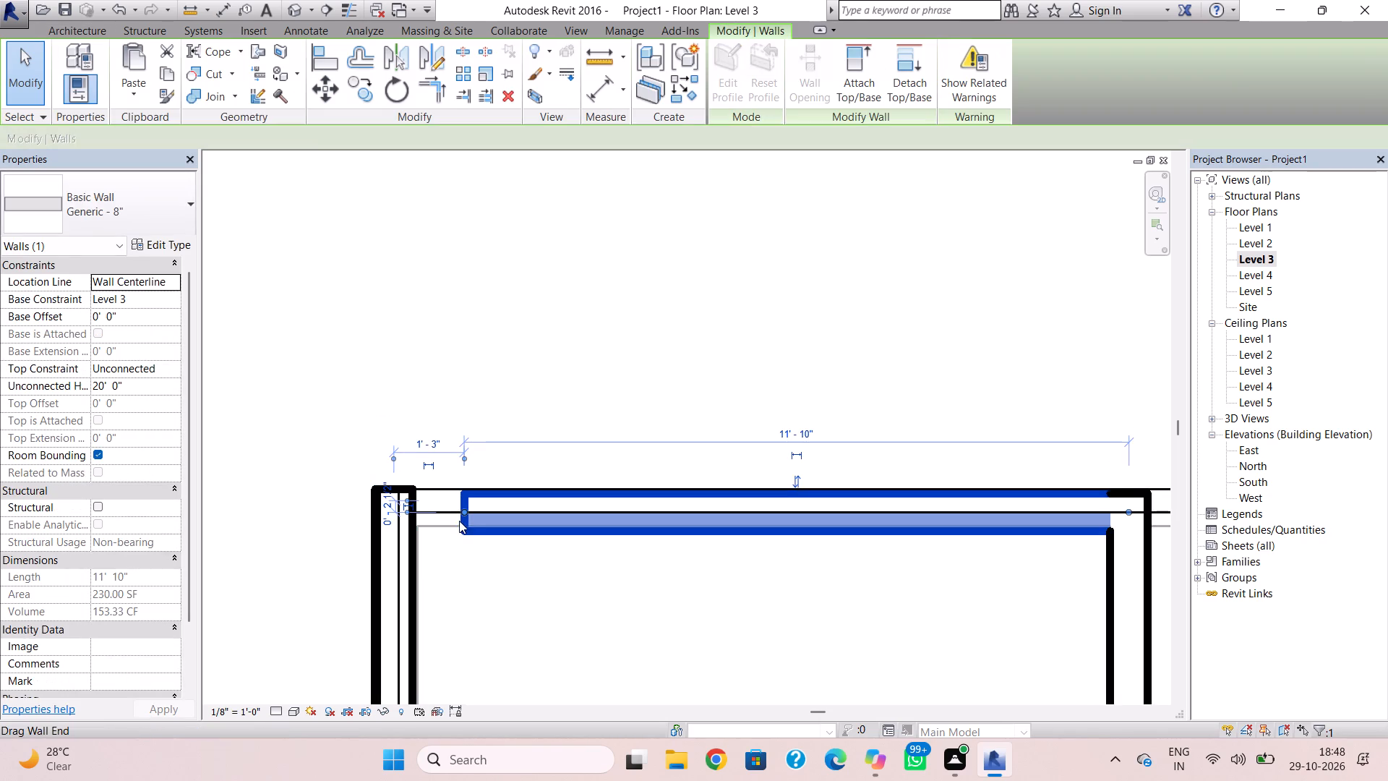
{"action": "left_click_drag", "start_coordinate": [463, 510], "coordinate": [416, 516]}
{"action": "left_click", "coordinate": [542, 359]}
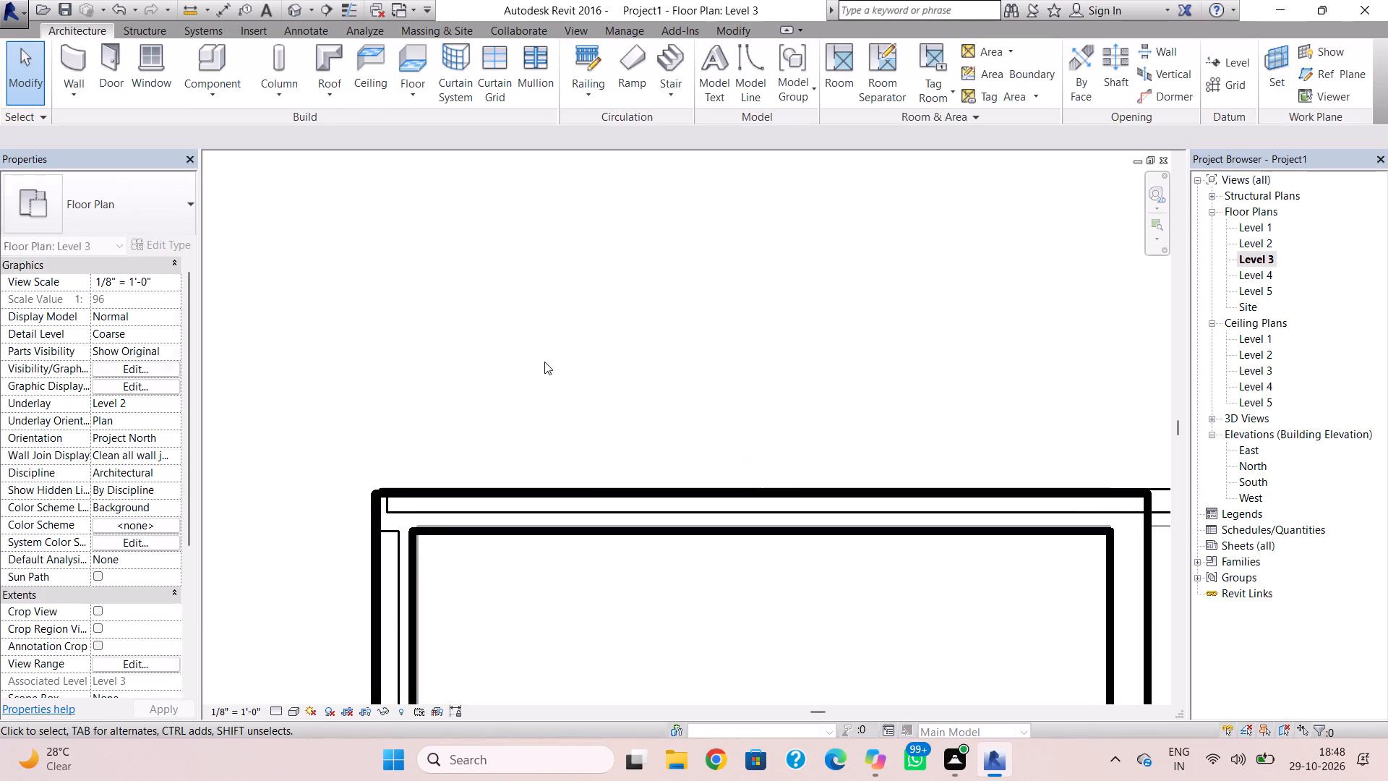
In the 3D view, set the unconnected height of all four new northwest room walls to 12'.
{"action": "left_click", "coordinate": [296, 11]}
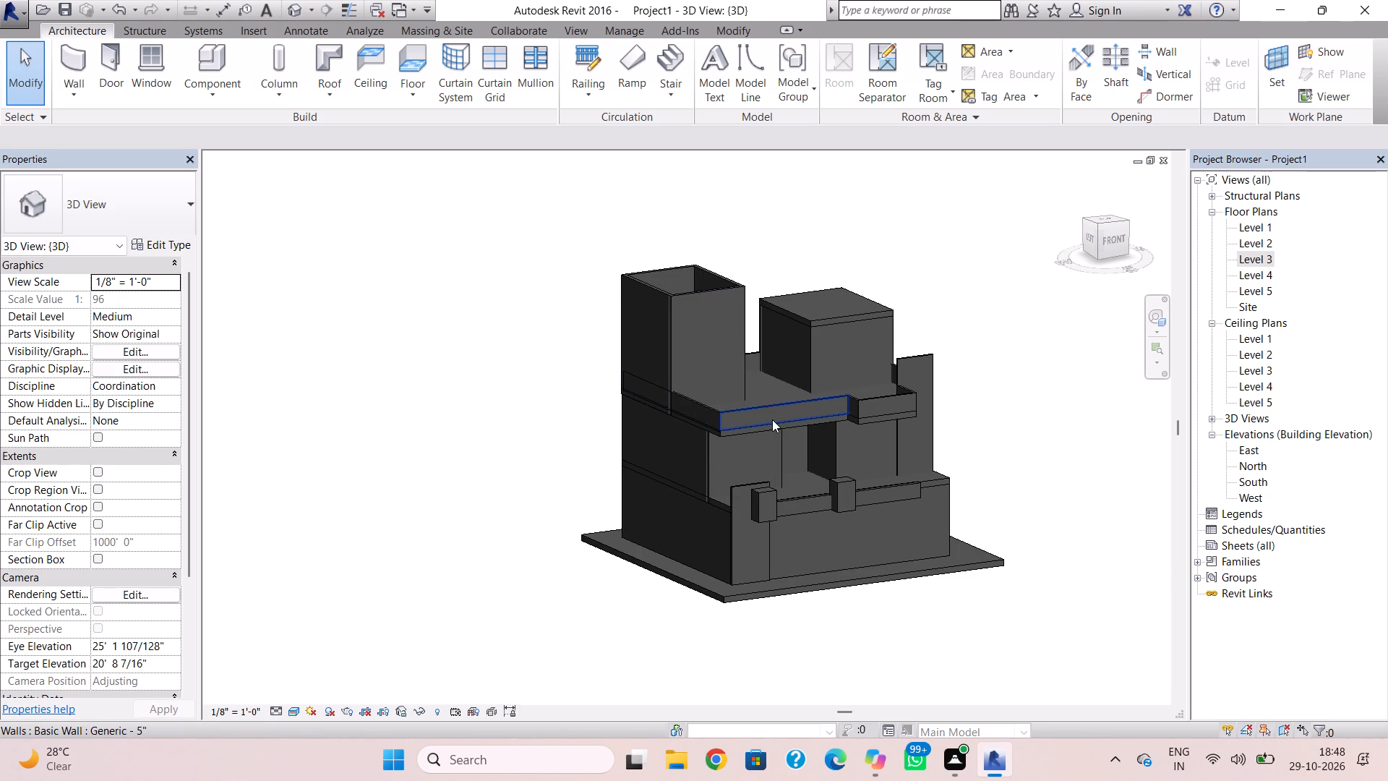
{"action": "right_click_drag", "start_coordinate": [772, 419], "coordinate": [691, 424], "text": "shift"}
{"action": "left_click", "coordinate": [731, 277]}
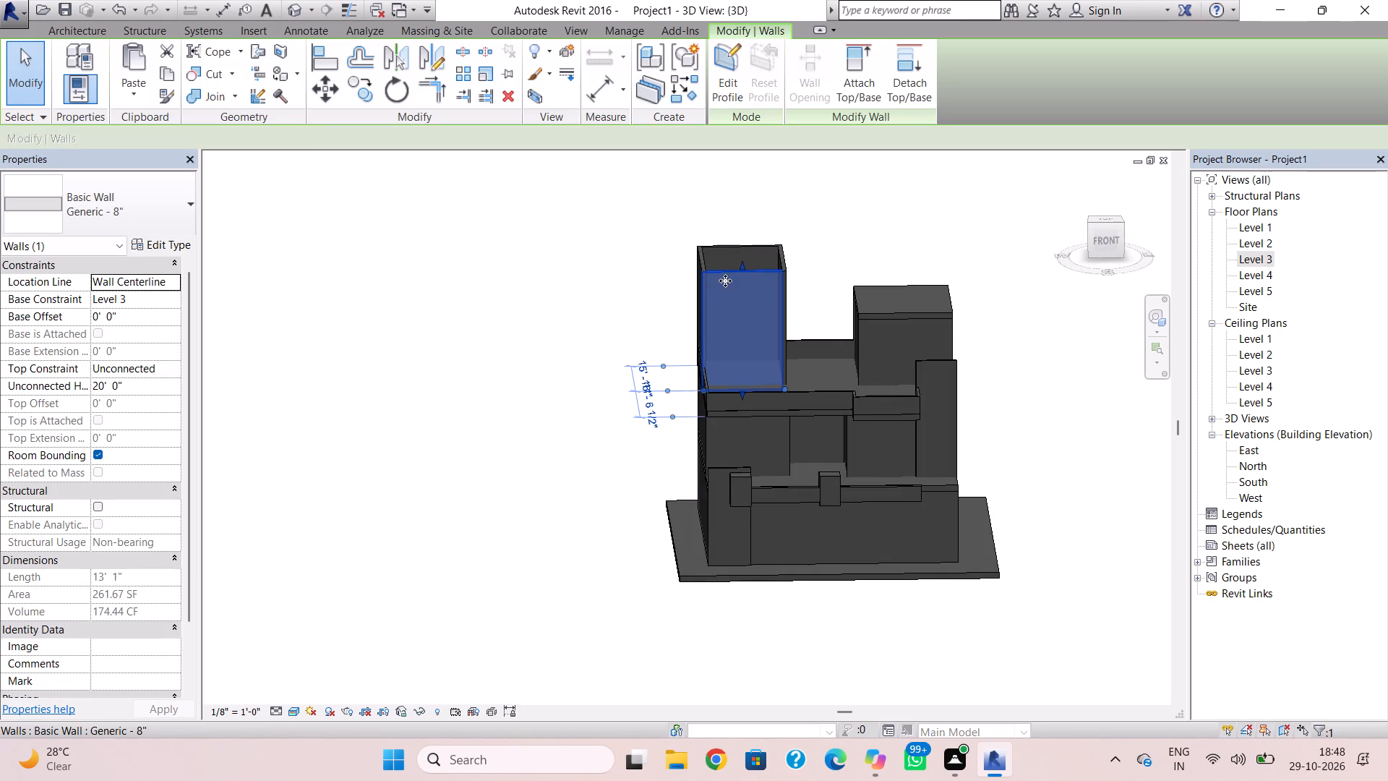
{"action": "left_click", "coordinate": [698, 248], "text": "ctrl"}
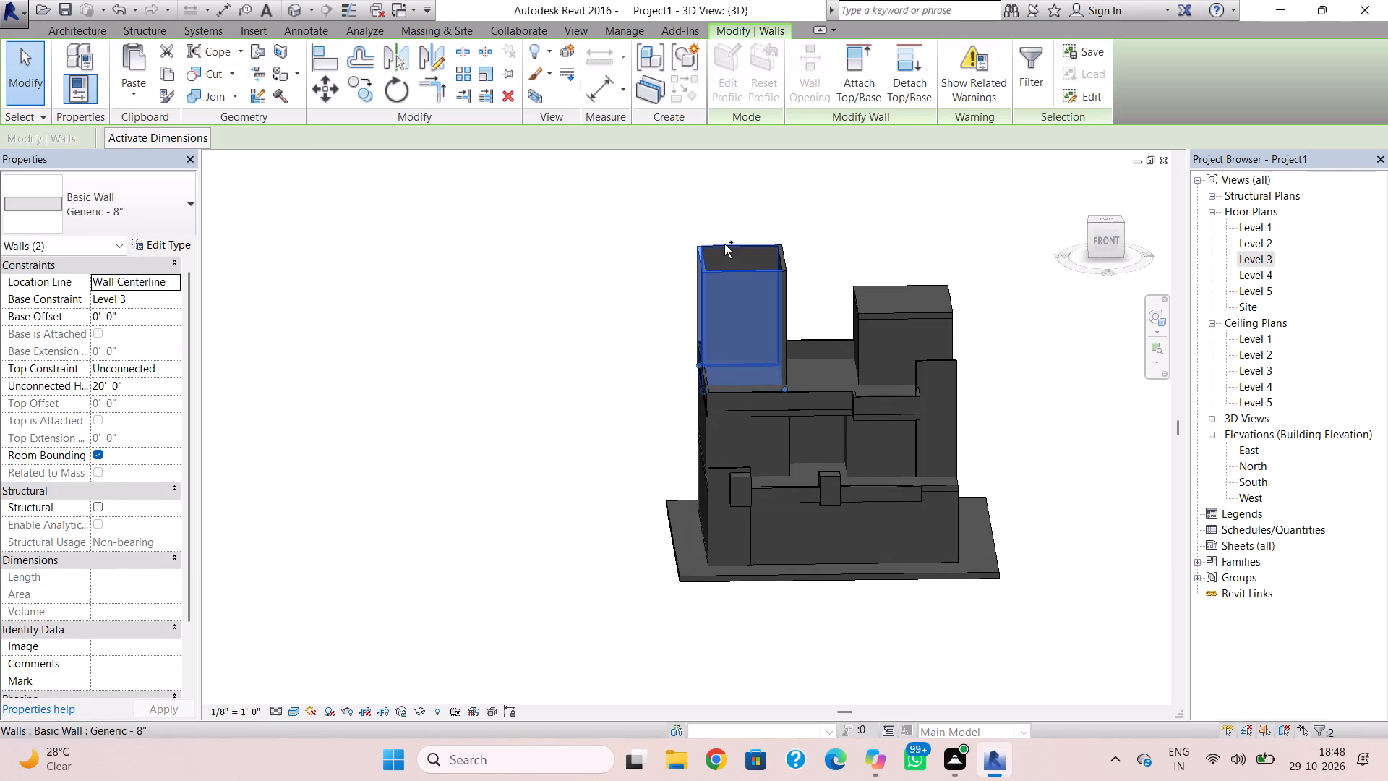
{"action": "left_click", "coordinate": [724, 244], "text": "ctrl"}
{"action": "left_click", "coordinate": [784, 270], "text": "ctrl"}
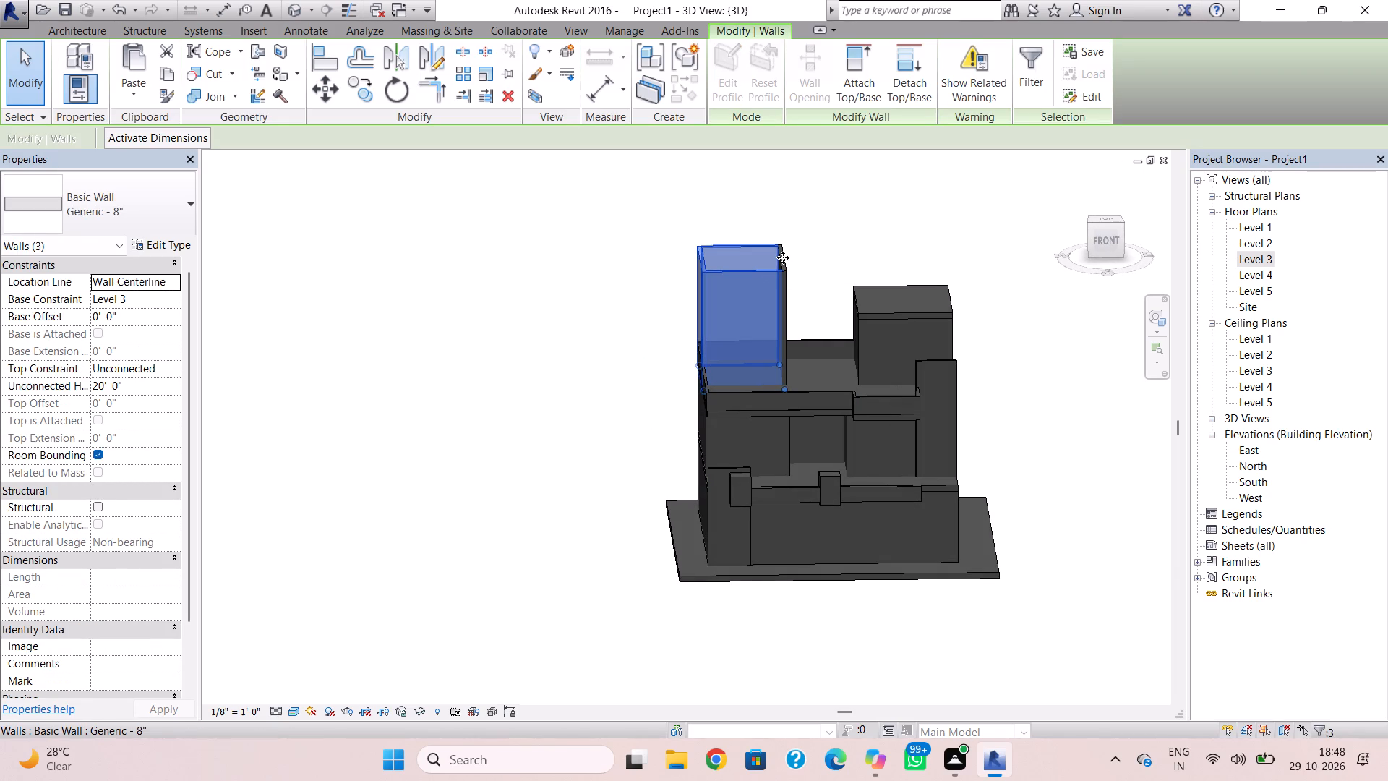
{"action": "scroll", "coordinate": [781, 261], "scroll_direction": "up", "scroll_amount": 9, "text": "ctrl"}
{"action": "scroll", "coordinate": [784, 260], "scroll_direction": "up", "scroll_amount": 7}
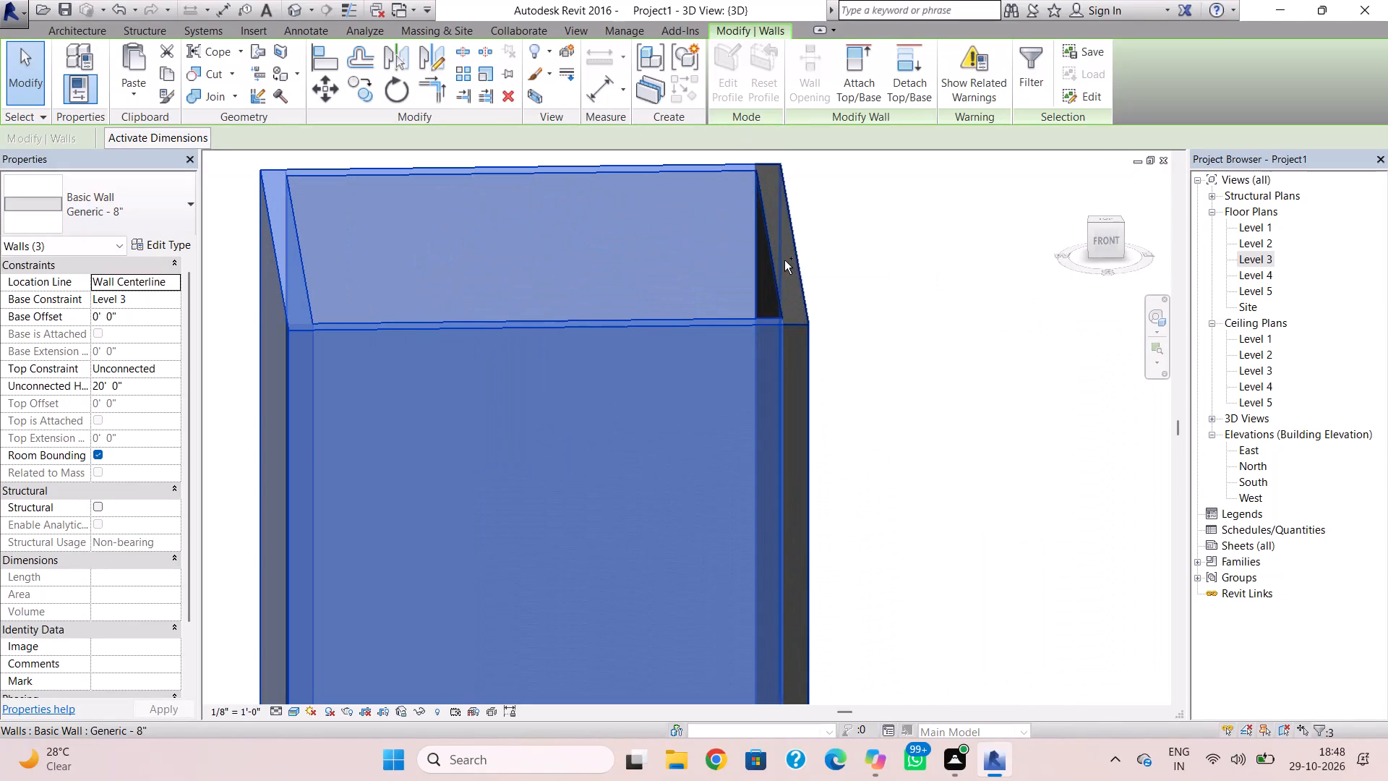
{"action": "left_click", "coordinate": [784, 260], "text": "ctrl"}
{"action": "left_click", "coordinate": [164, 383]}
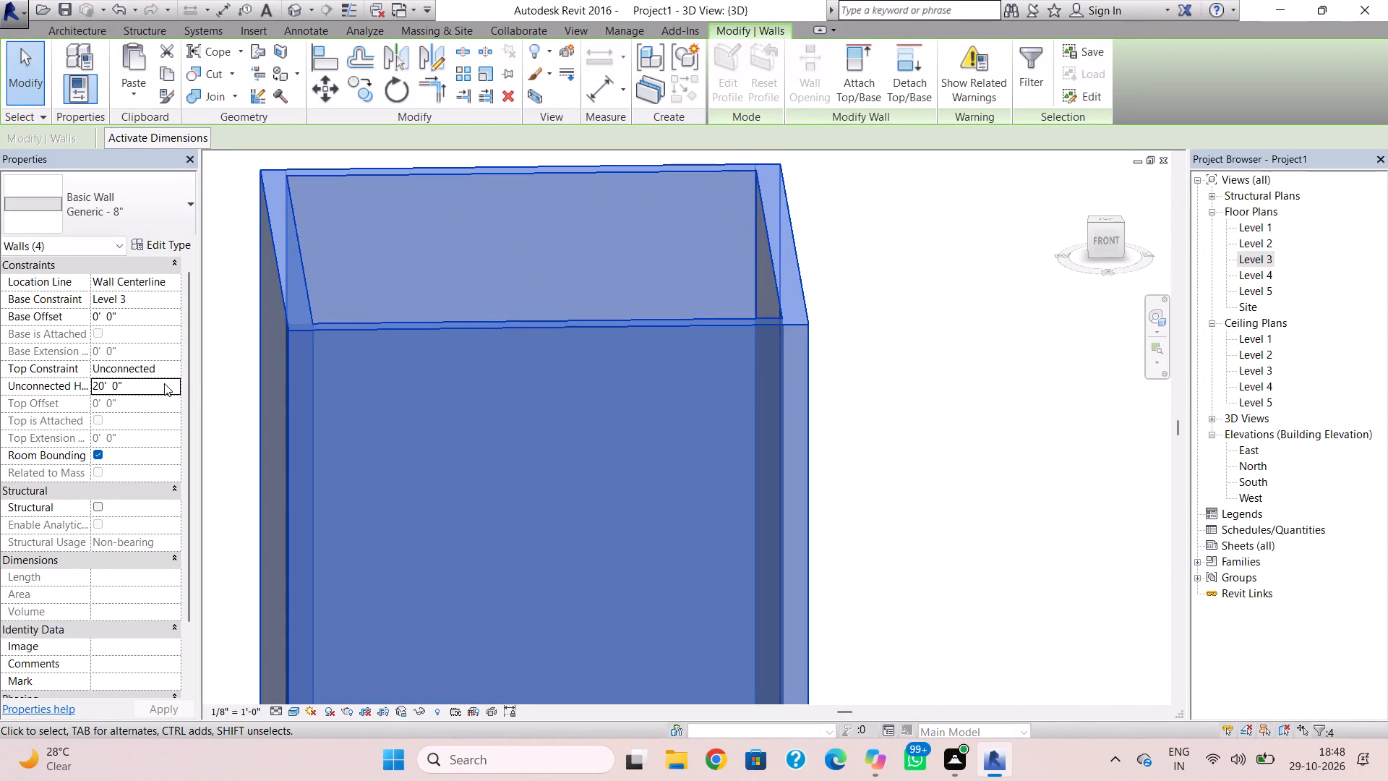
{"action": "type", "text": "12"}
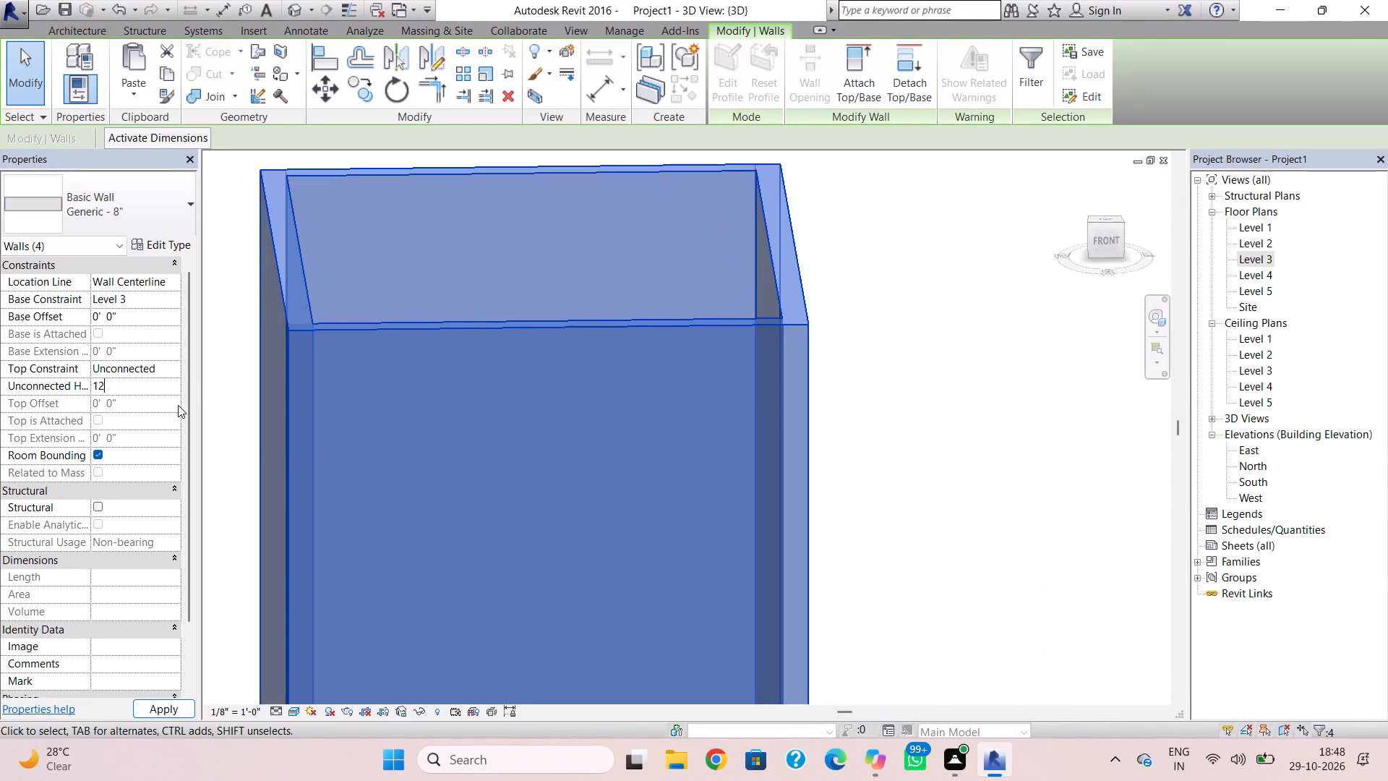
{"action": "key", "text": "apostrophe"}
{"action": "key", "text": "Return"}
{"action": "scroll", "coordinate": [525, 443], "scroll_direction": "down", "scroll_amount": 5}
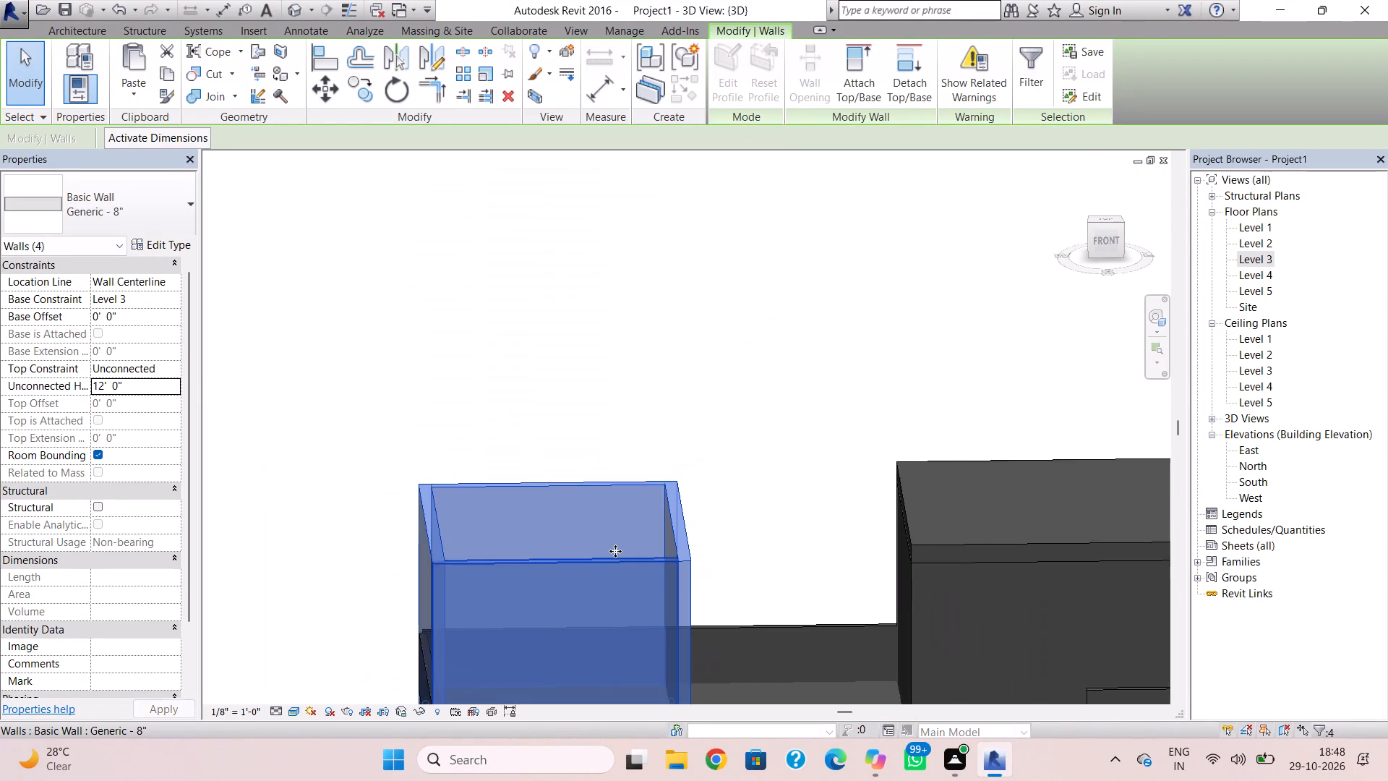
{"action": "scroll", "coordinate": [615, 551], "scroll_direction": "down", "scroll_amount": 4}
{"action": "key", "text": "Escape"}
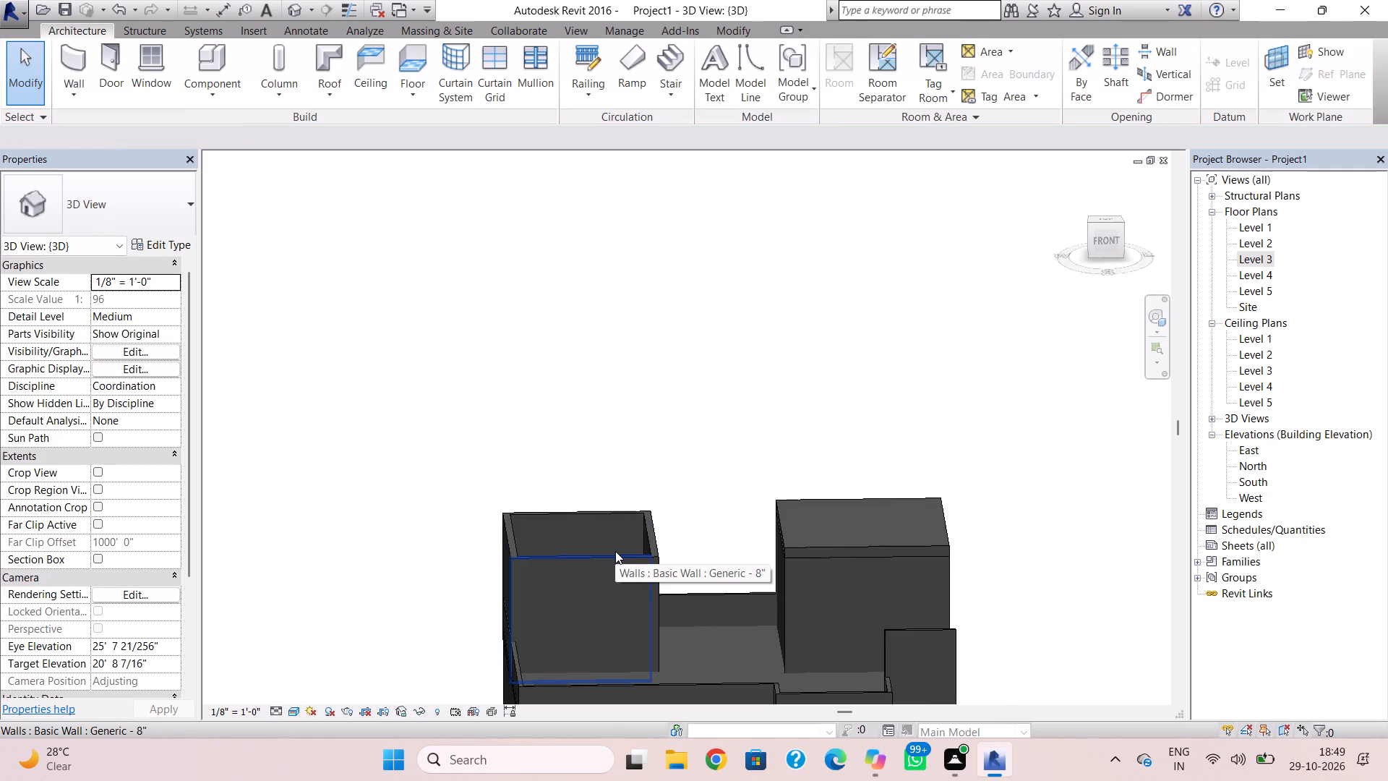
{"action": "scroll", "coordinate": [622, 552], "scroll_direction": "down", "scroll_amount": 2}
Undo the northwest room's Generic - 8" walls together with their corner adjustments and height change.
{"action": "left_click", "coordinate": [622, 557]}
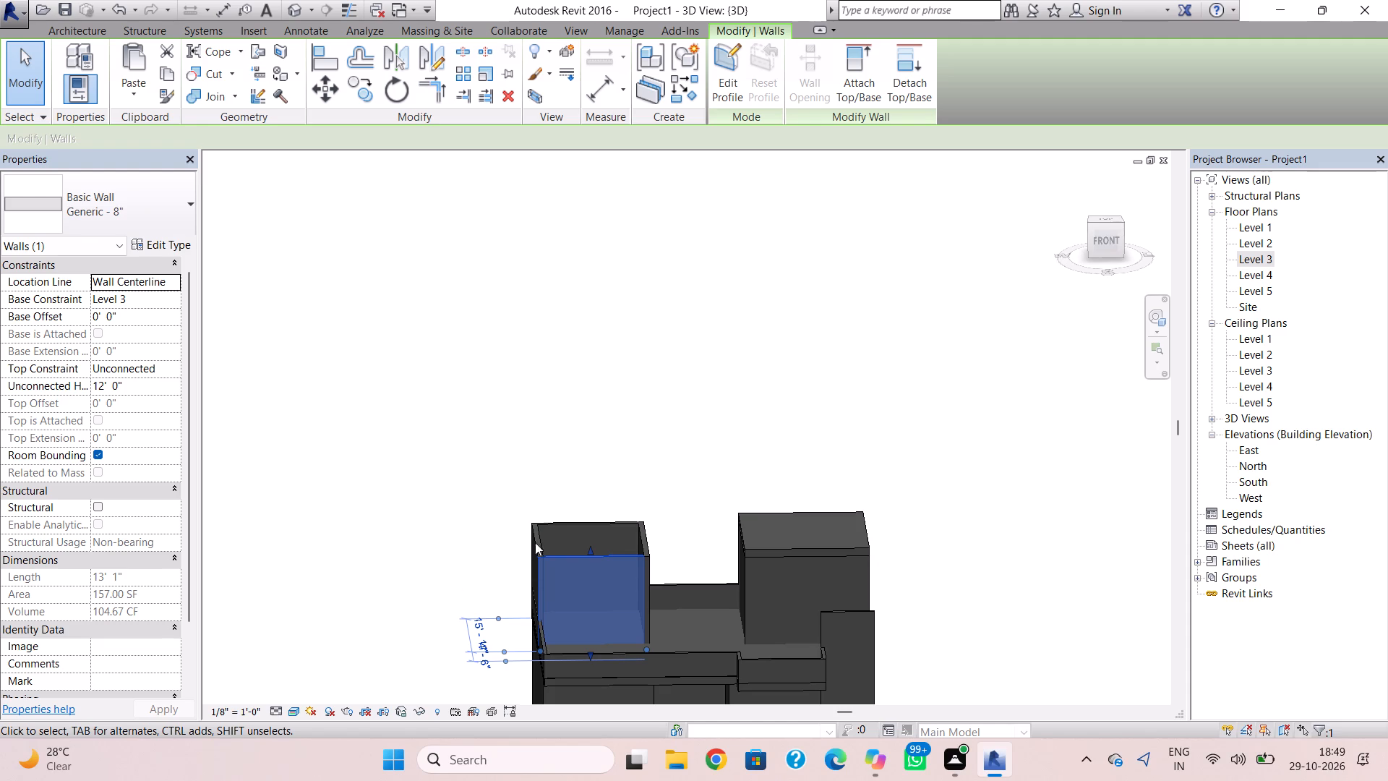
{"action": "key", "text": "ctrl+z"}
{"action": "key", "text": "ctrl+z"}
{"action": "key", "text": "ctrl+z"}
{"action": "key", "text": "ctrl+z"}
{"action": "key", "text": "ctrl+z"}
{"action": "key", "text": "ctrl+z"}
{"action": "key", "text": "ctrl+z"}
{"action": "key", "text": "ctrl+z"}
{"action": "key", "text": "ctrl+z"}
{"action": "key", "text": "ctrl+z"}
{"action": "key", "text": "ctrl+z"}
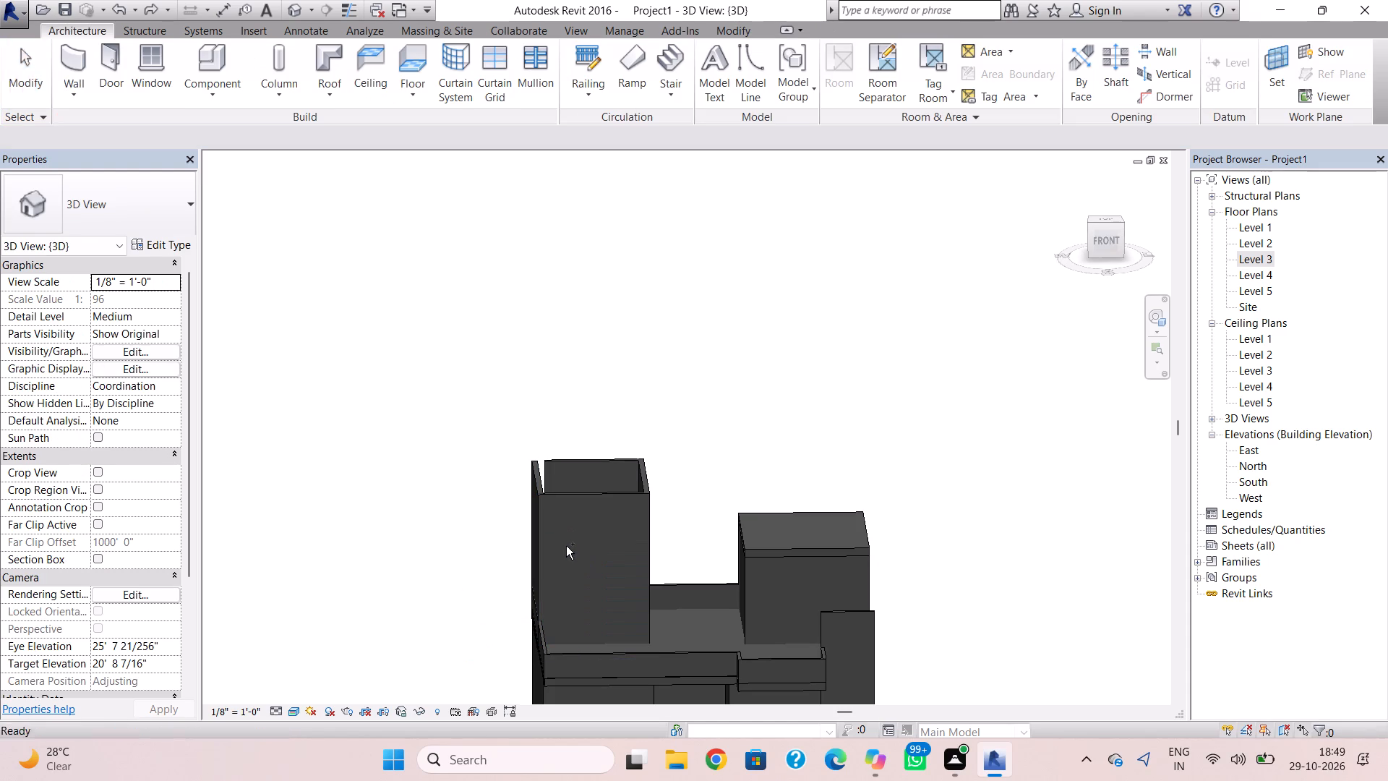
Copy the 13'-long Level 2 wall at the front facade's west end, paste it aligned to Level 3, and stretch its top to about 15' 7".
{"action": "scroll", "coordinate": [653, 537], "scroll_direction": "down", "scroll_amount": 1}
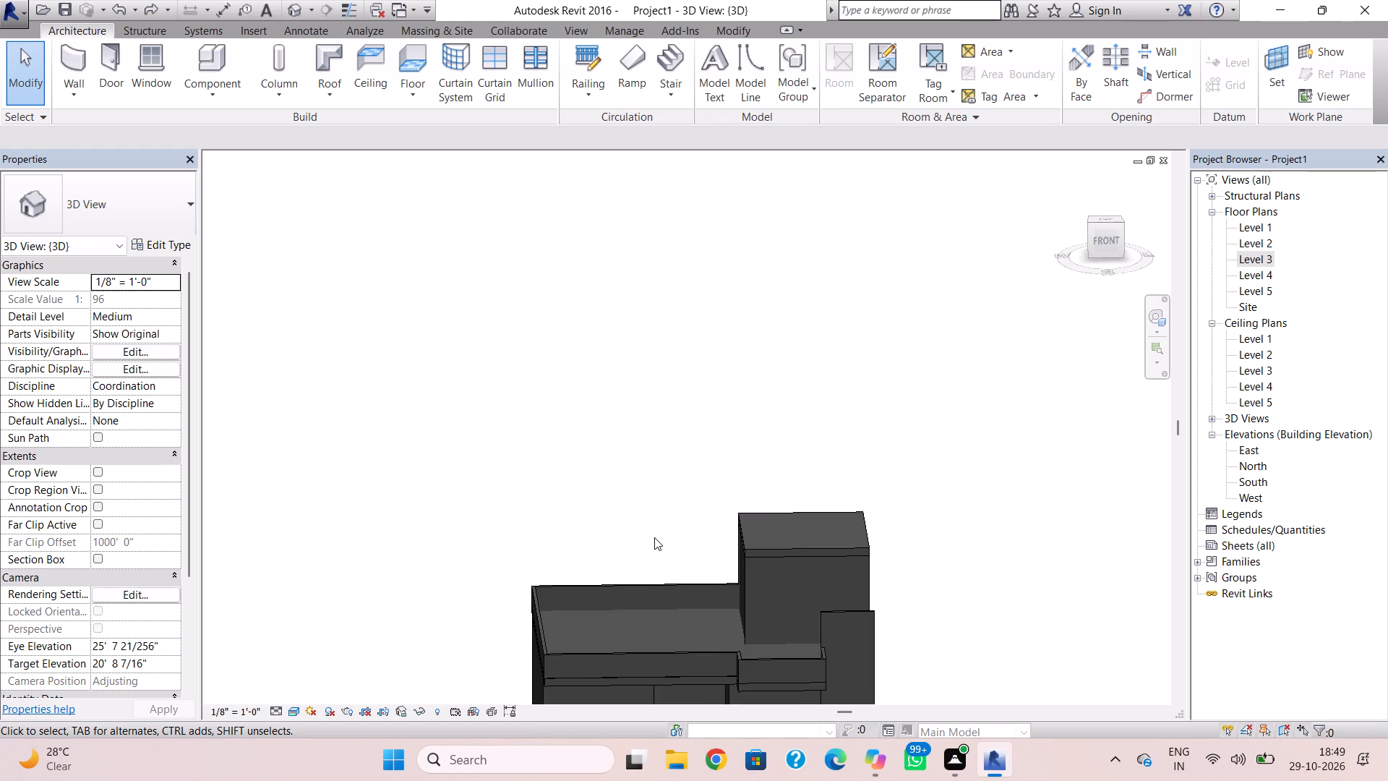
{"action": "left_click", "coordinate": [655, 679]}
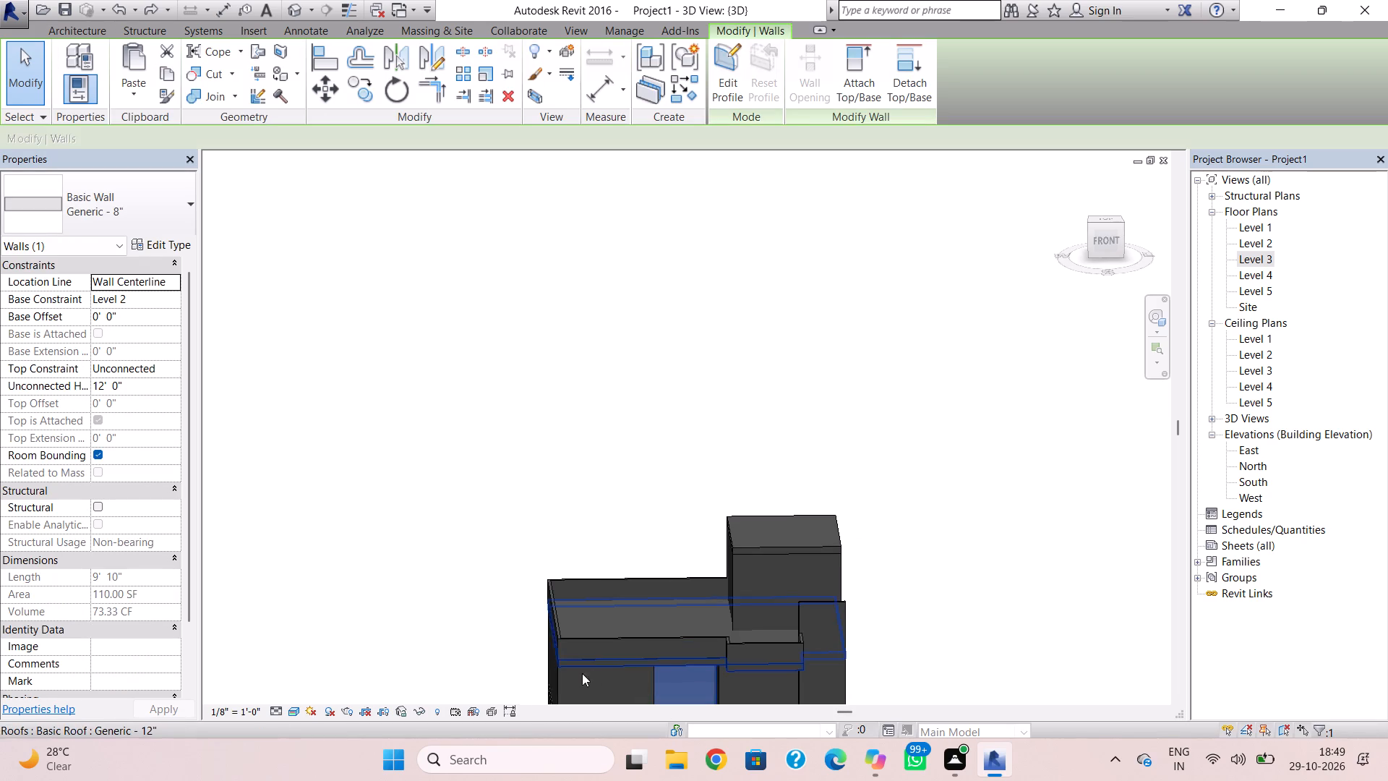
{"action": "left_click", "coordinate": [554, 681]}
{"action": "left_click", "coordinate": [564, 683]}
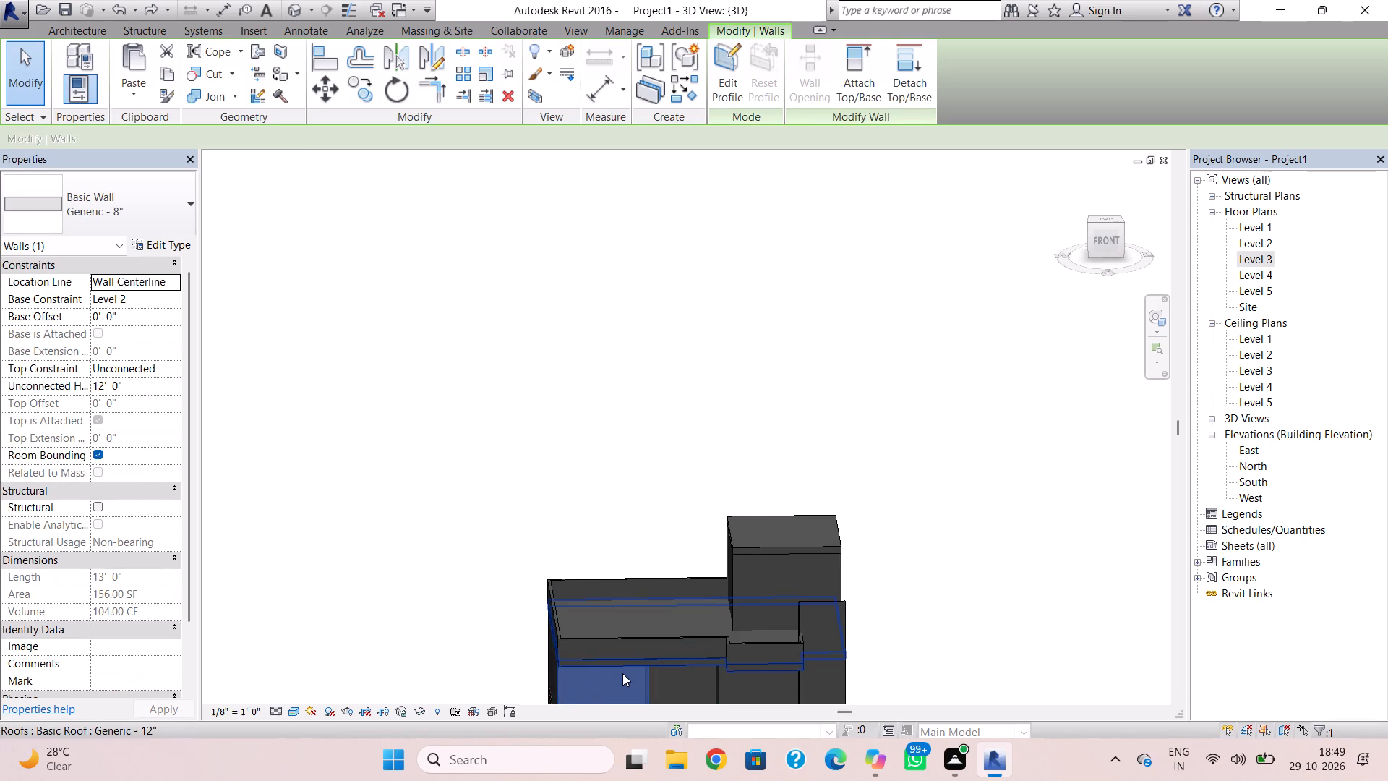
{"action": "scroll", "coordinate": [622, 673], "scroll_direction": "up", "scroll_amount": 1}
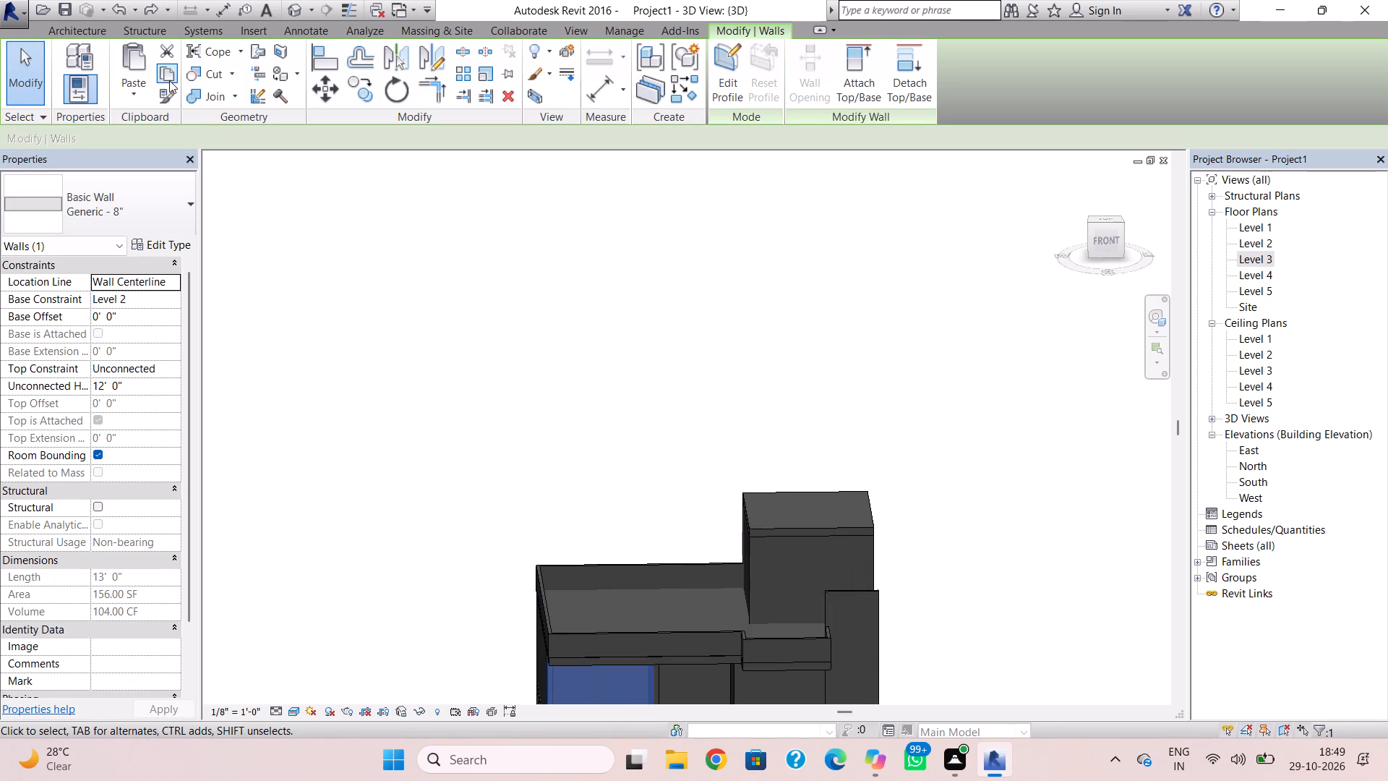
{"action": "left_click", "coordinate": [169, 80]}
{"action": "left_click", "coordinate": [131, 98]}
{"action": "left_click", "coordinate": [202, 175]}
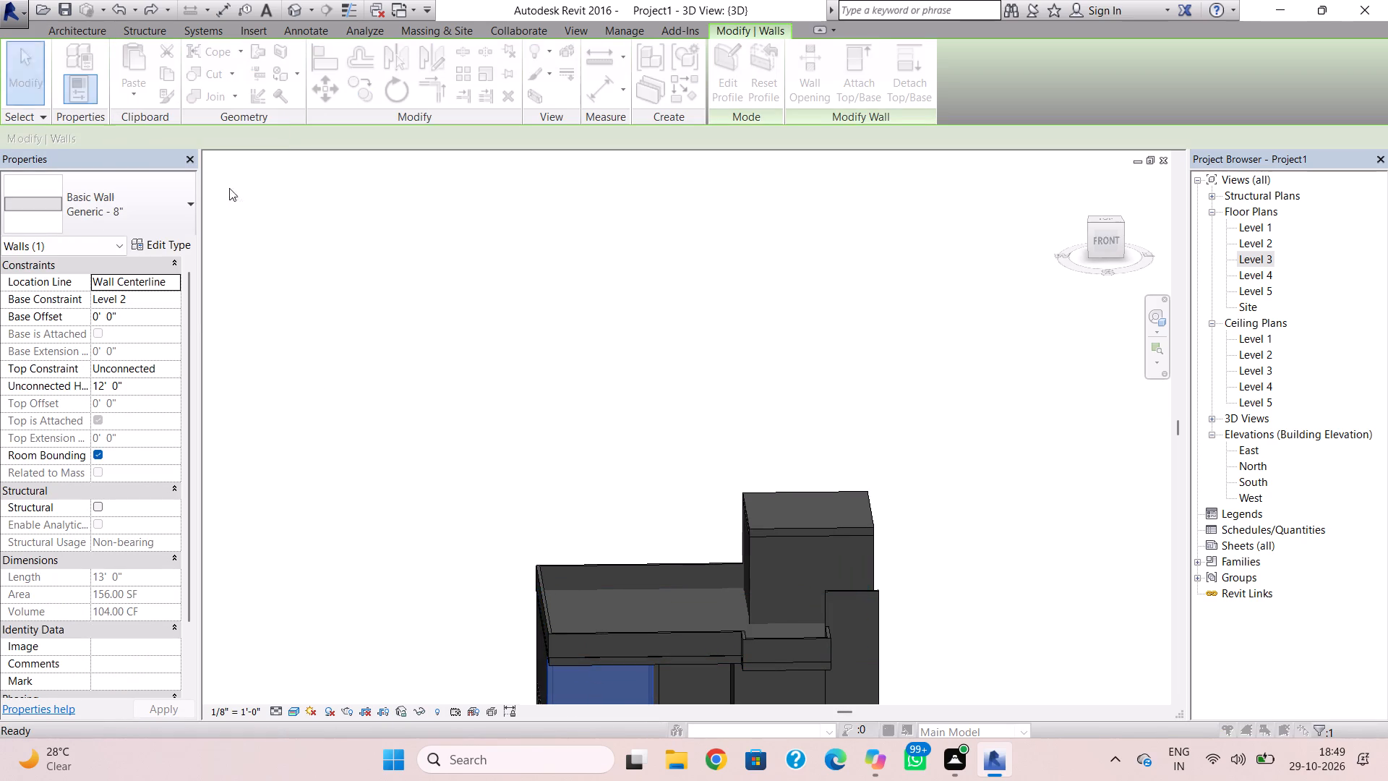
{"action": "left_click", "coordinate": [630, 282]}
{"action": "left_click", "coordinate": [682, 487]}
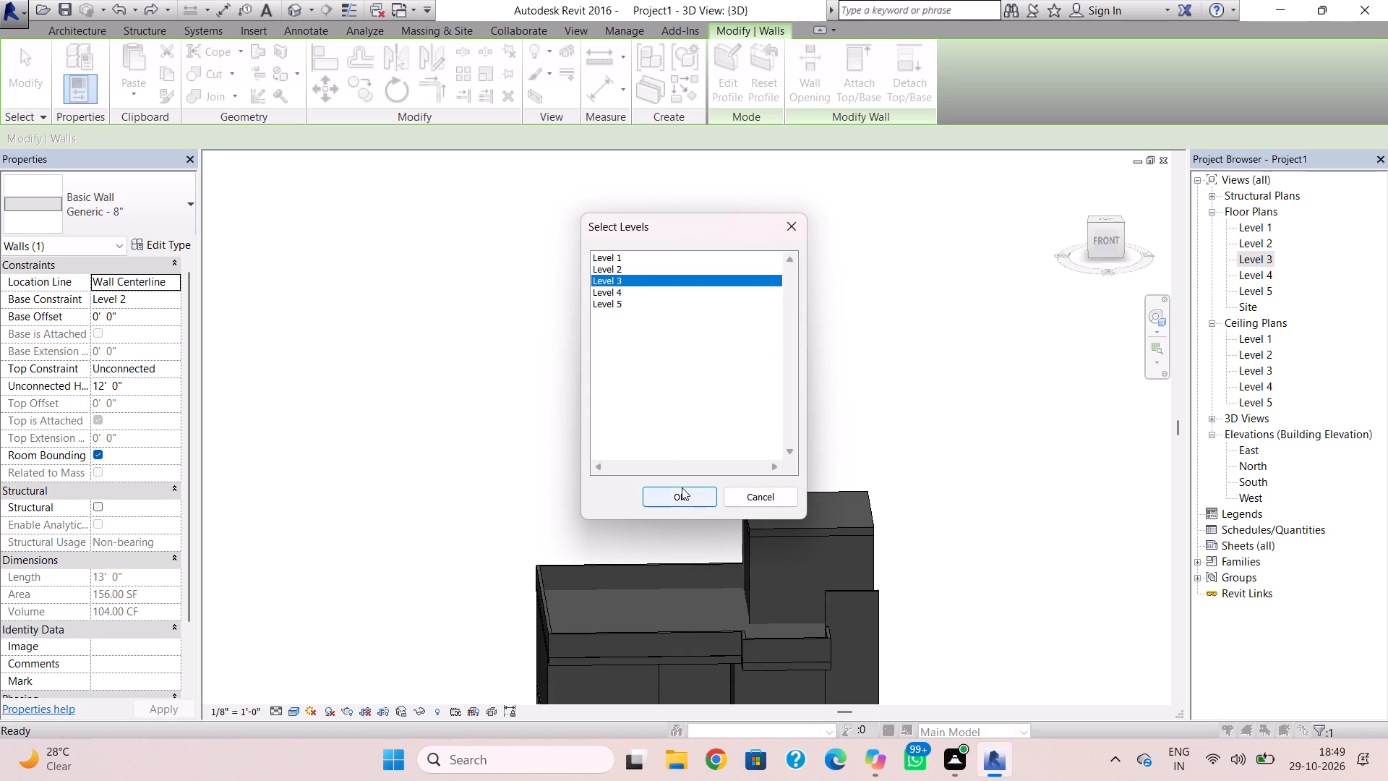
{"action": "left_click_drag", "start_coordinate": [609, 556], "coordinate": [605, 534]}
{"action": "left_click", "coordinate": [687, 431]}
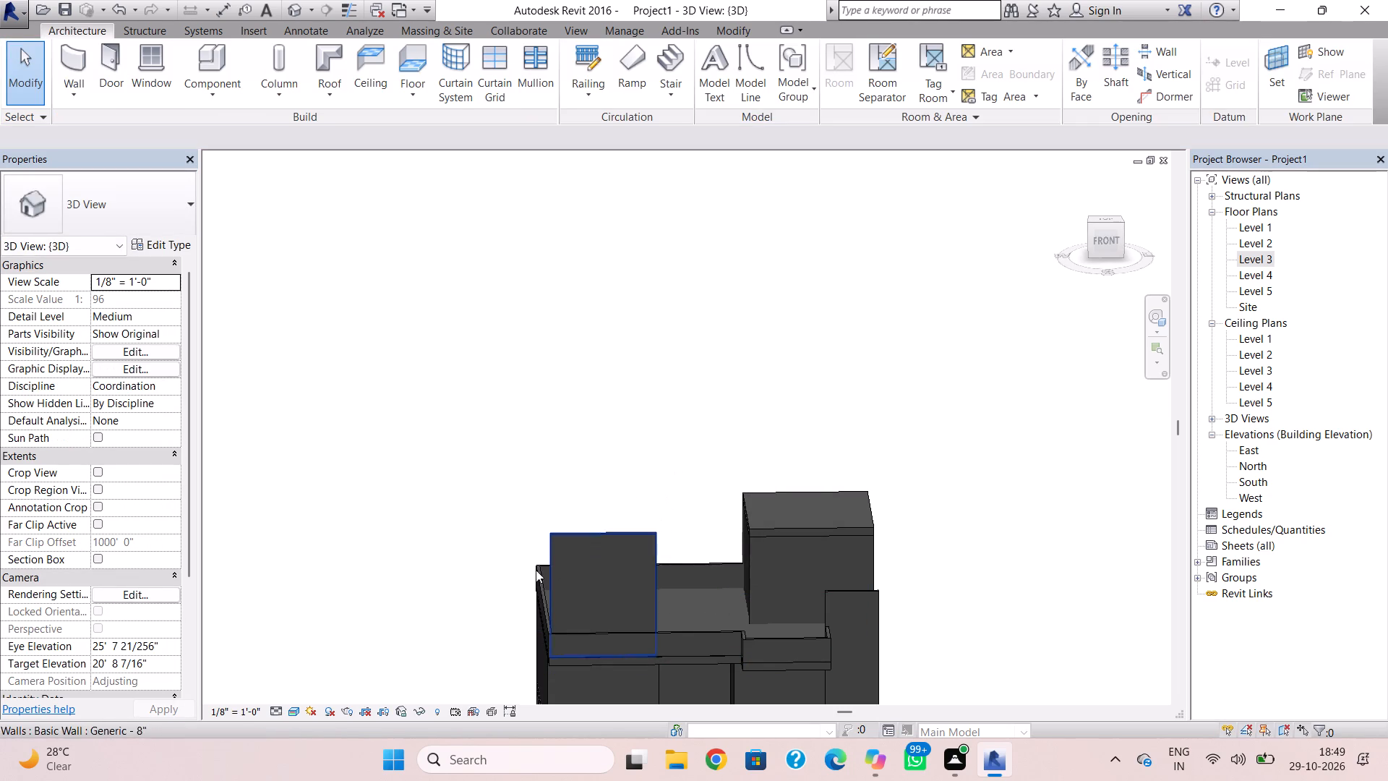
Edit the profile of the tall Level 3 front wall and cut a rectangular opening about 7' 6" wide by 10' high.
{"action": "double_click", "coordinate": [581, 534]}
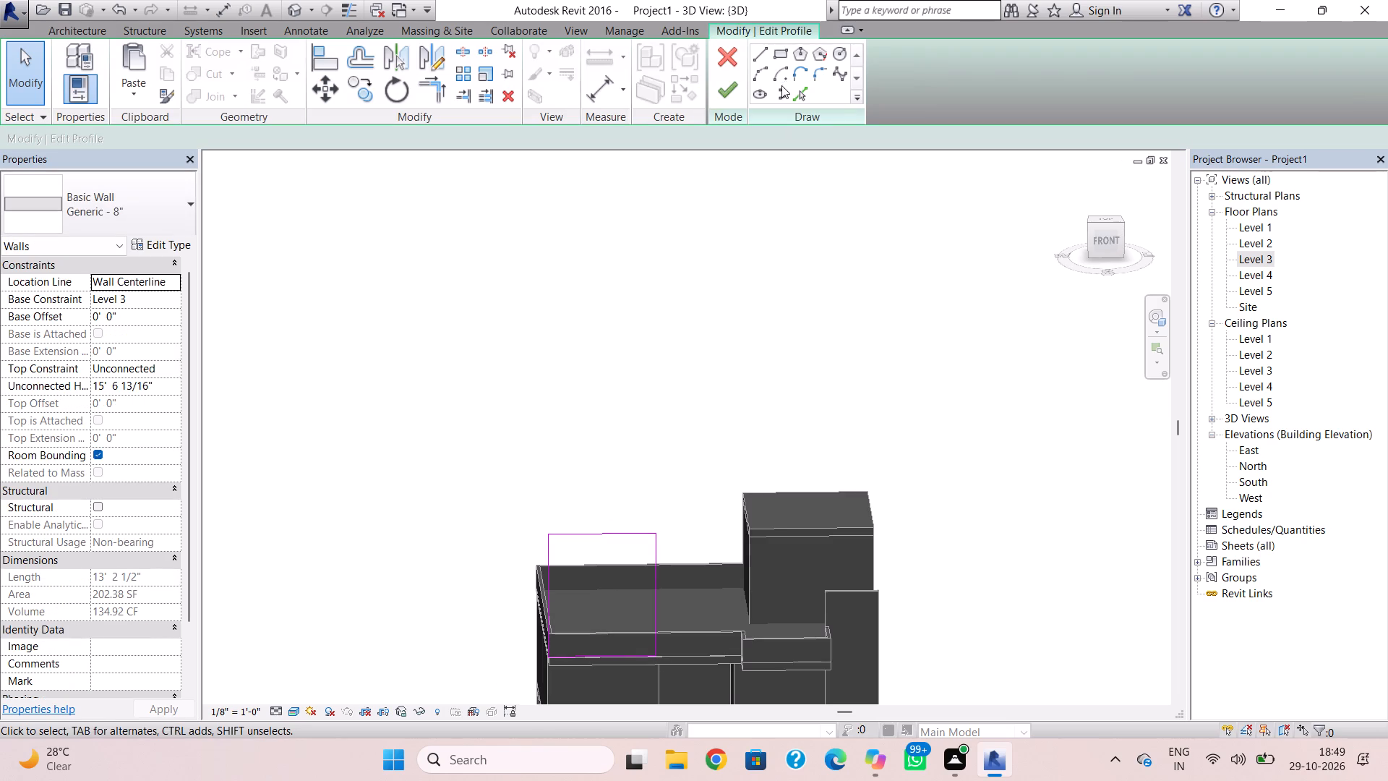
{"action": "left_click", "coordinate": [772, 50]}
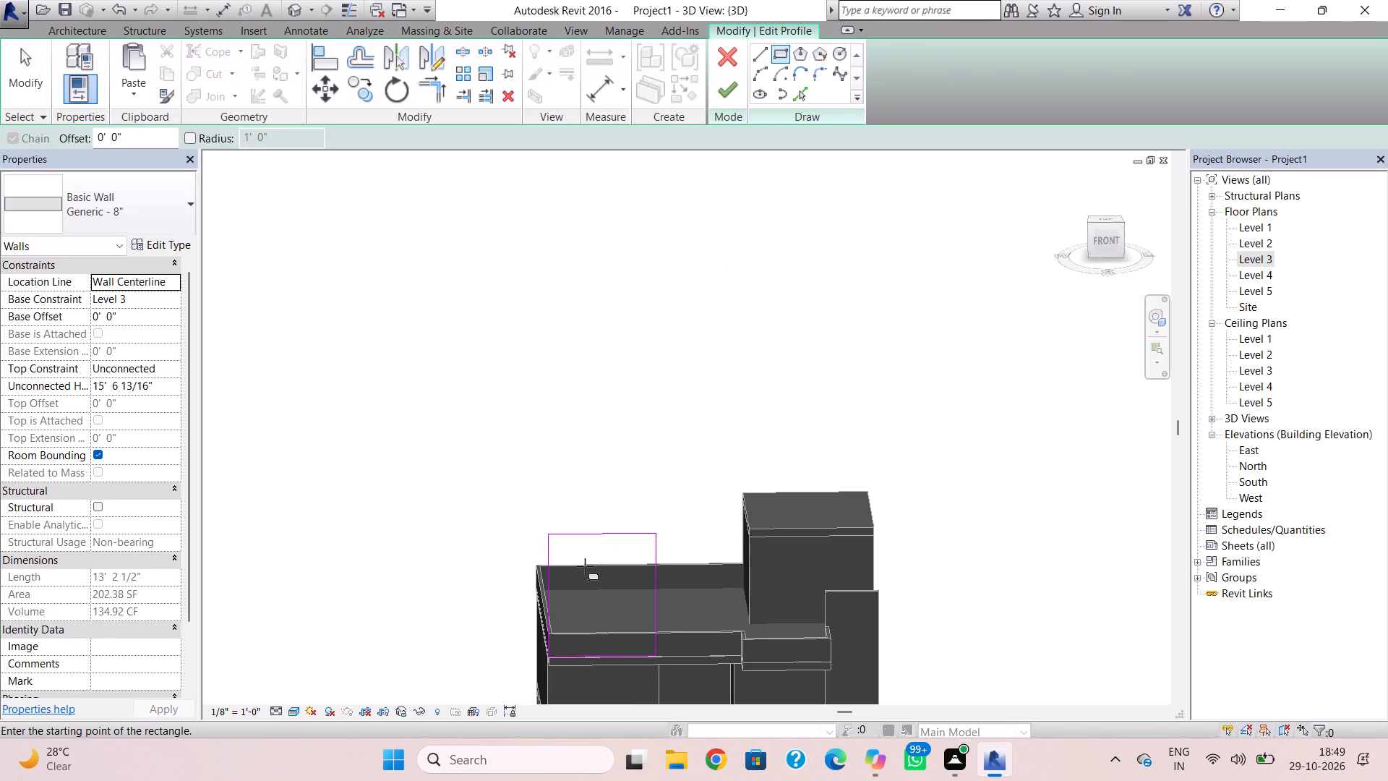
{"action": "left_click", "coordinate": [574, 560]}
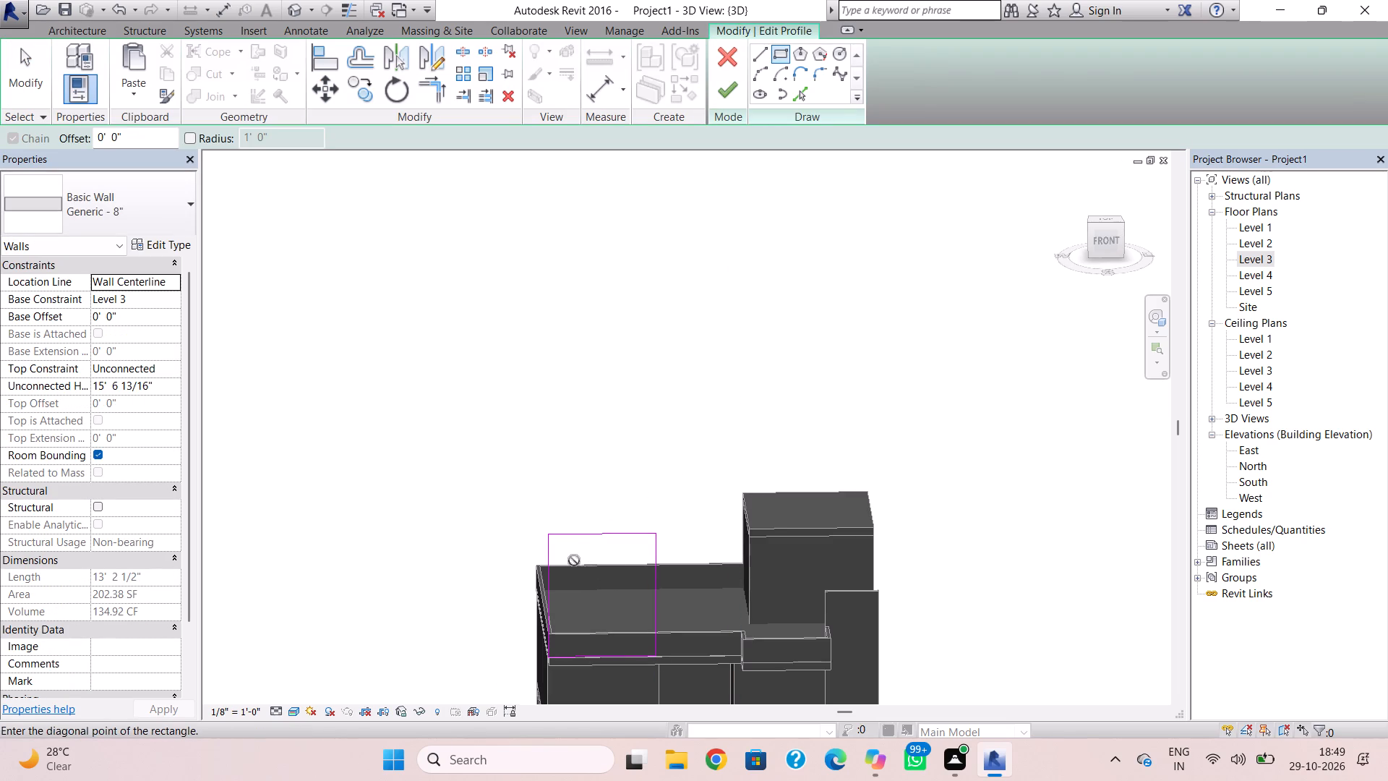
{"action": "left_click", "coordinate": [635, 637]}
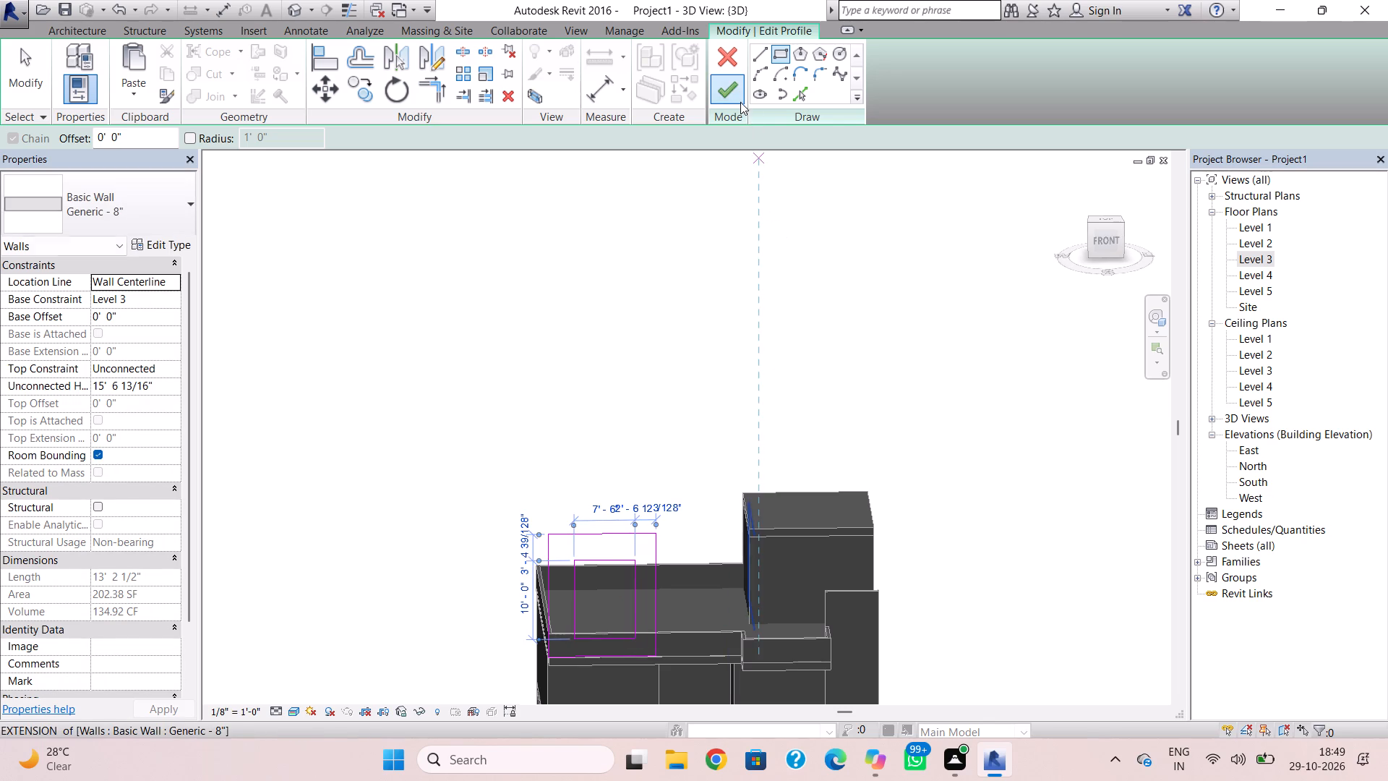
{"action": "left_click", "coordinate": [740, 101]}
{"action": "left_click", "coordinate": [654, 326]}
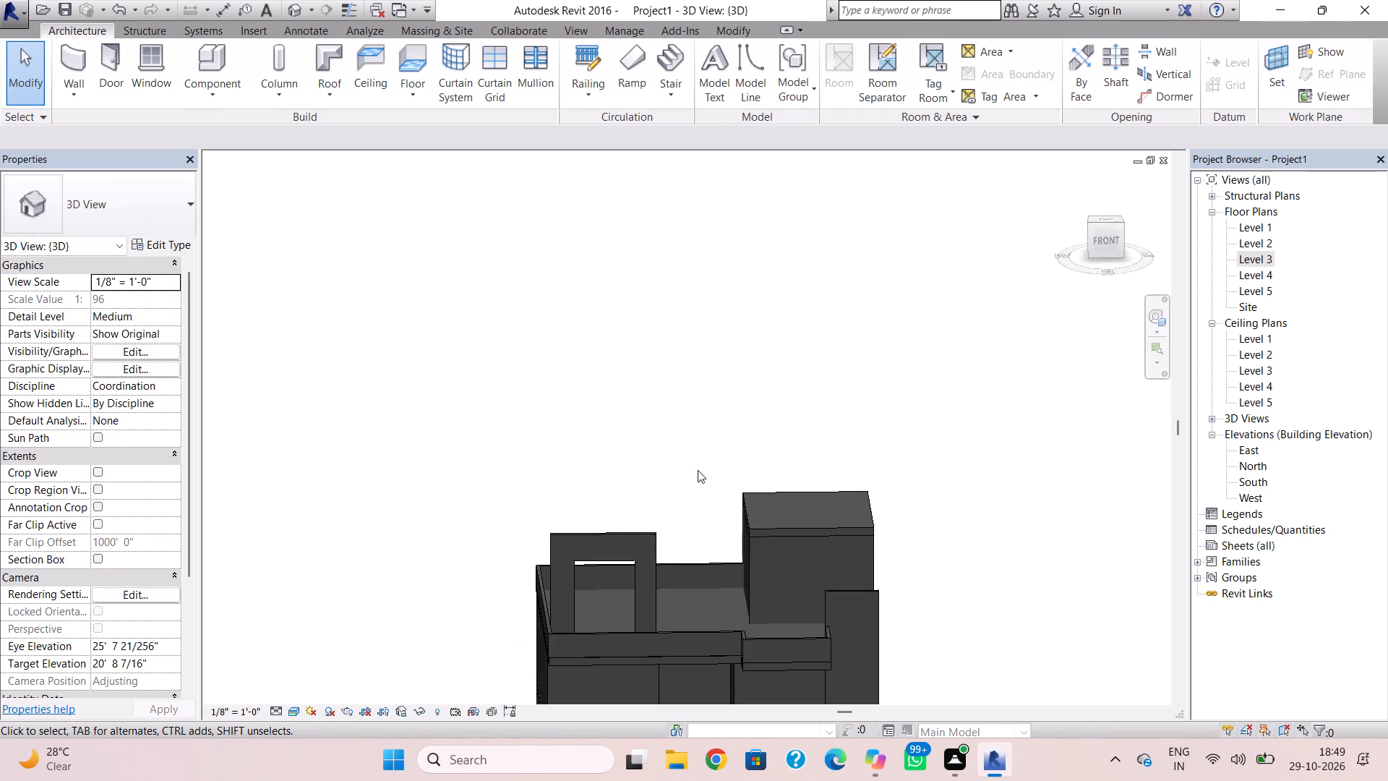
Set the top offset of the six Level 3 parapet walls, Generic - 5", to -7' 0".
{"action": "left_click", "coordinate": [667, 635]}
{"action": "scroll", "coordinate": [662, 633], "scroll_direction": "up", "scroll_amount": 3}
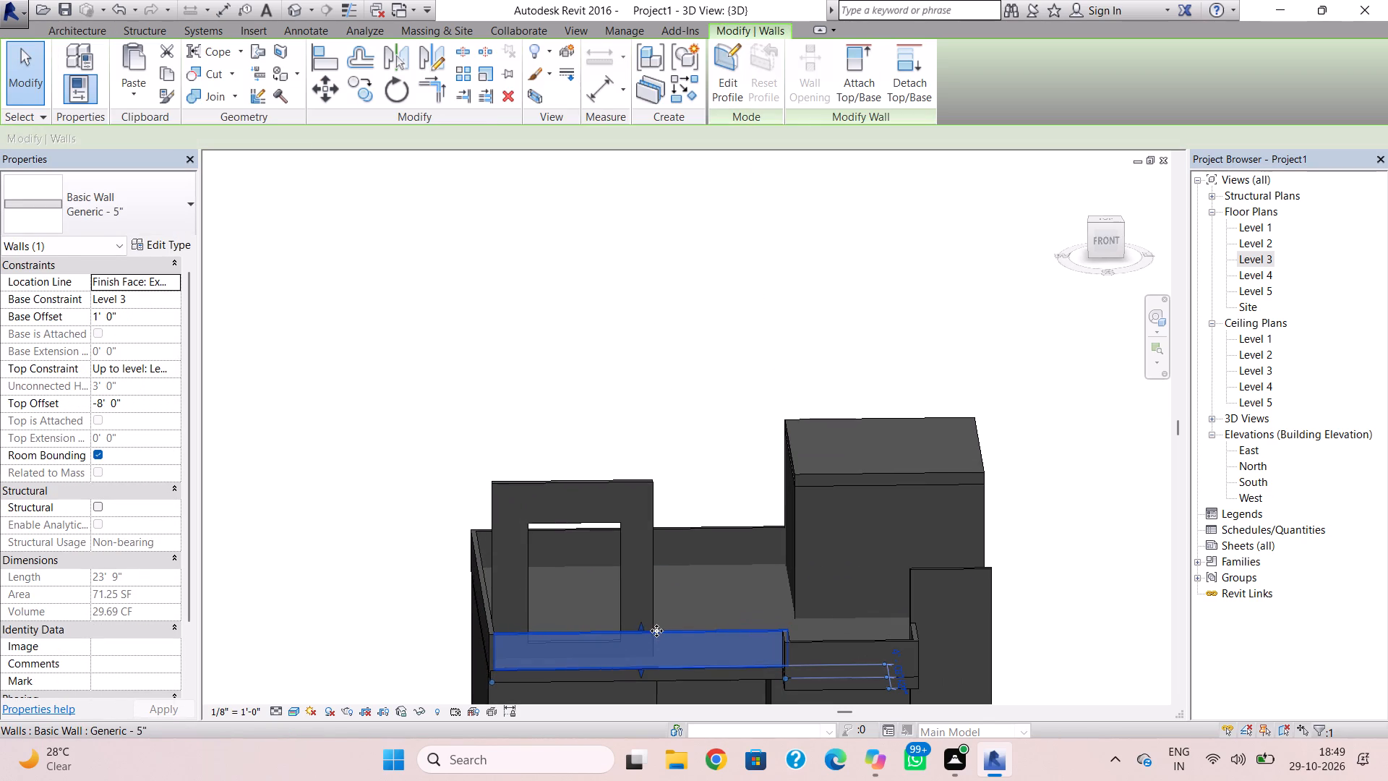
{"action": "left_click", "coordinate": [489, 623], "text": "ctrl"}
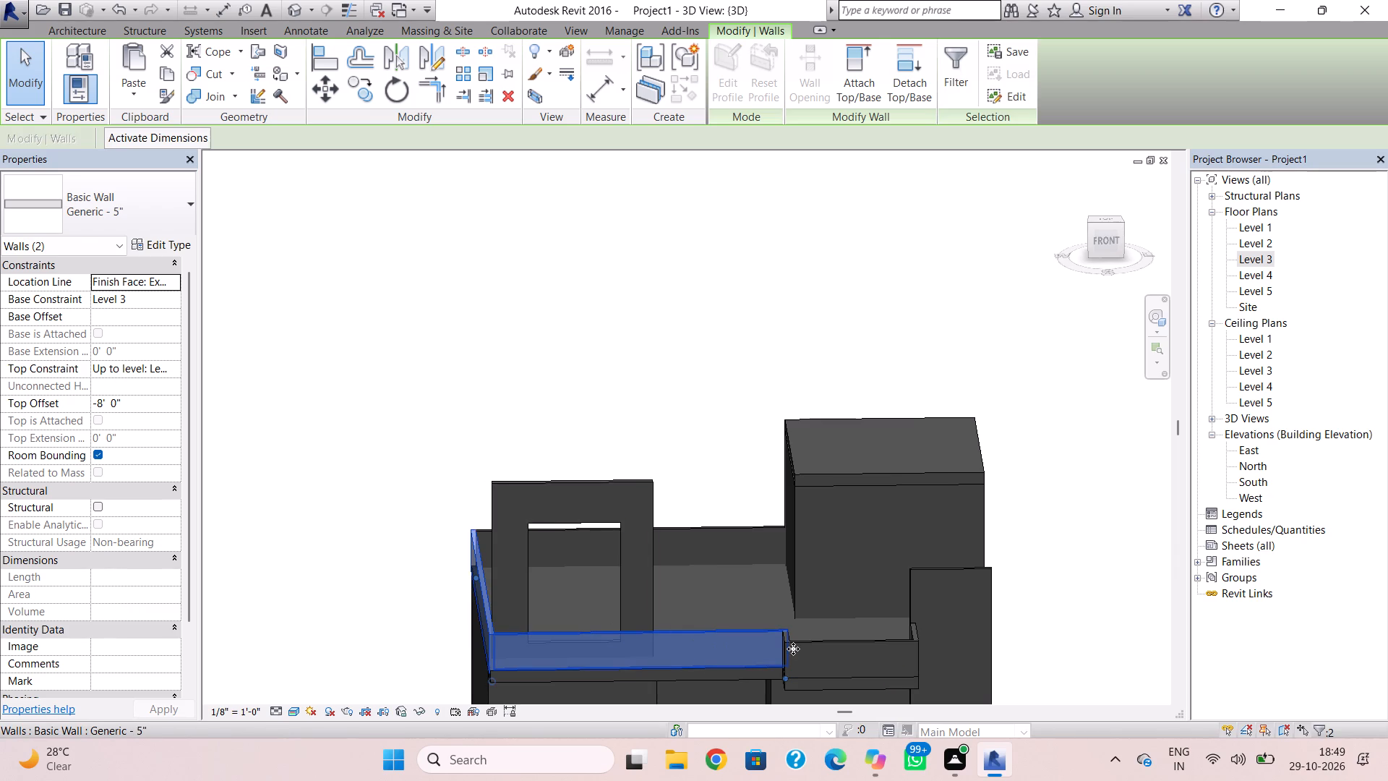
{"action": "scroll", "coordinate": [792, 646], "scroll_direction": "up", "scroll_amount": 8, "text": "ctrl"}
{"action": "left_click", "coordinate": [787, 636], "text": "ctrl"}
{"action": "left_click", "coordinate": [821, 646], "text": "ctrl"}
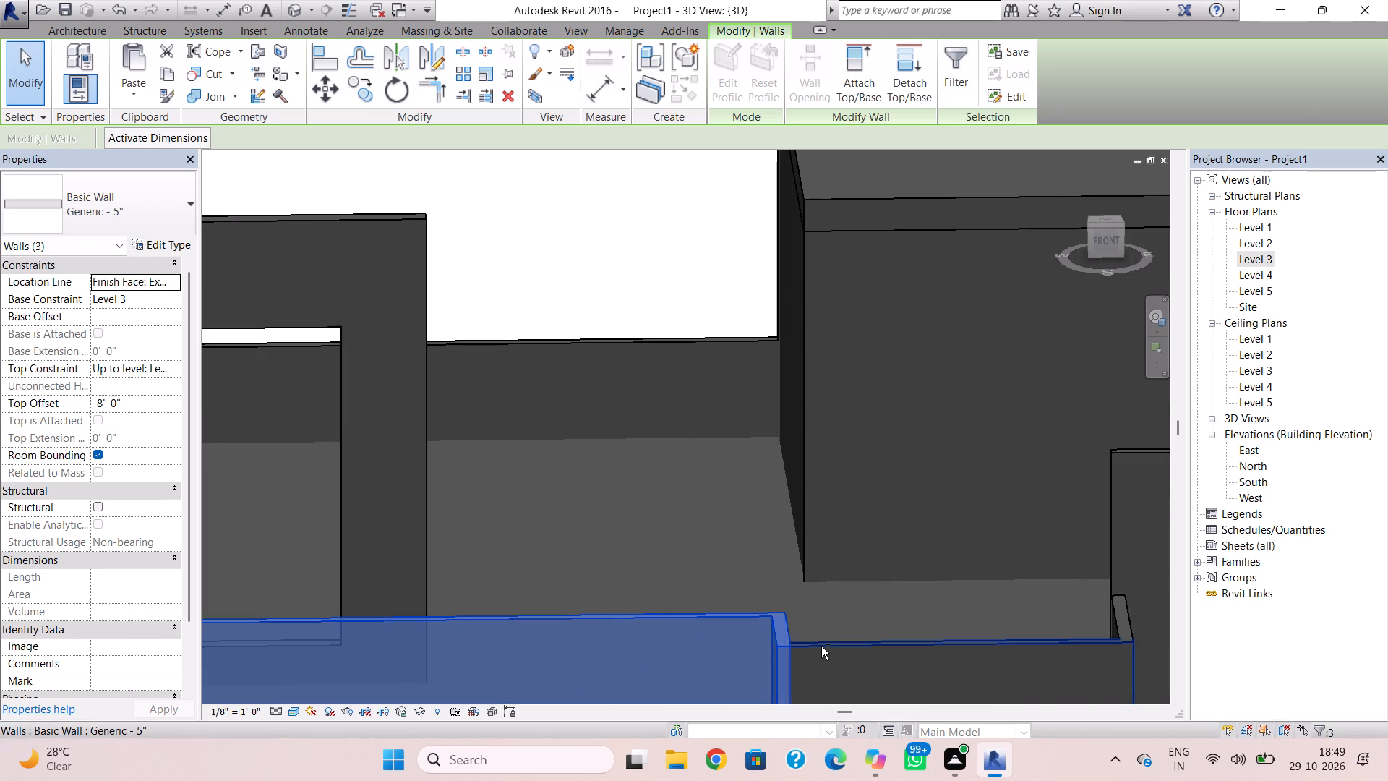
{"action": "left_click", "coordinate": [1118, 624], "text": "ctrl"}
{"action": "scroll", "coordinate": [1040, 598], "scroll_direction": "down", "scroll_amount": 6}
{"action": "middle_click_drag", "start_coordinate": [935, 571], "coordinate": [870, 543]}
{"action": "left_click", "coordinate": [700, 451], "text": "ctrl"}
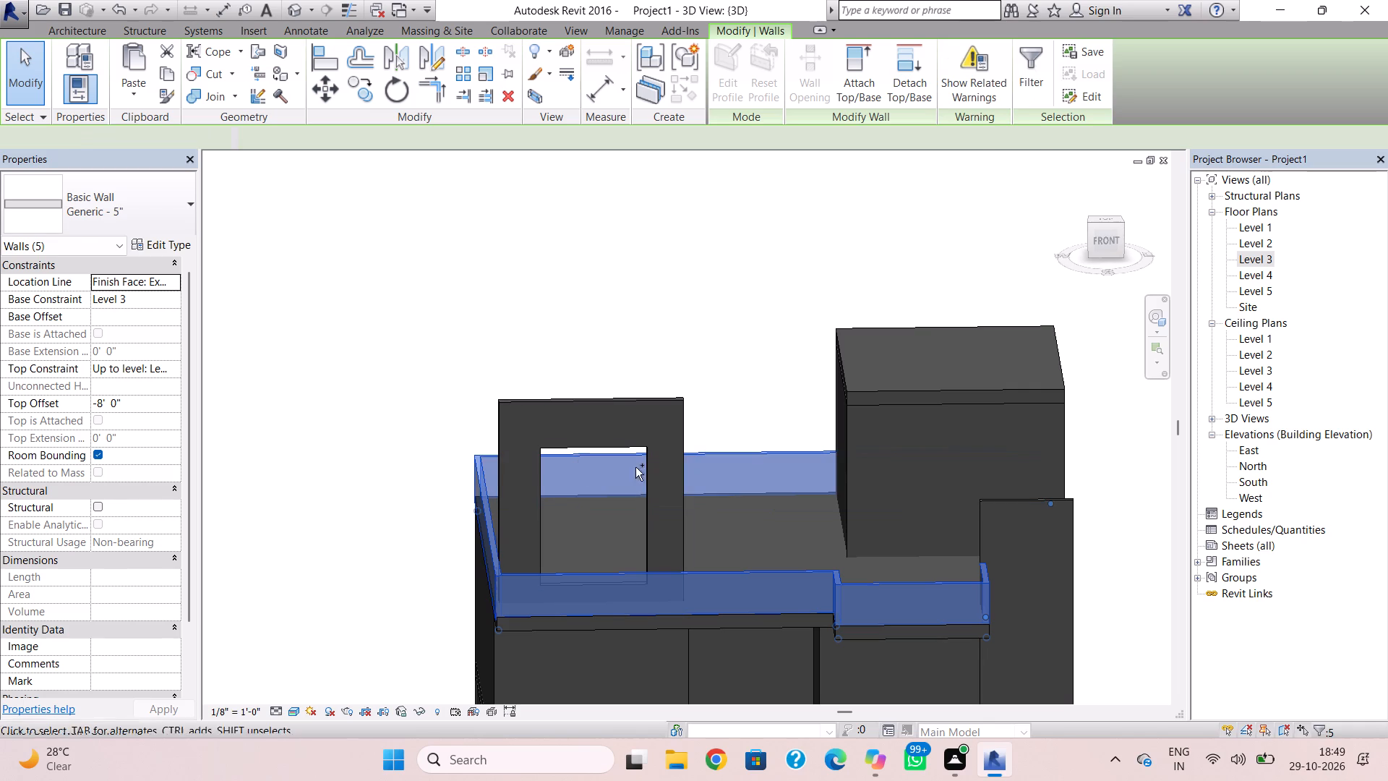
{"action": "left_click", "coordinate": [157, 406]}
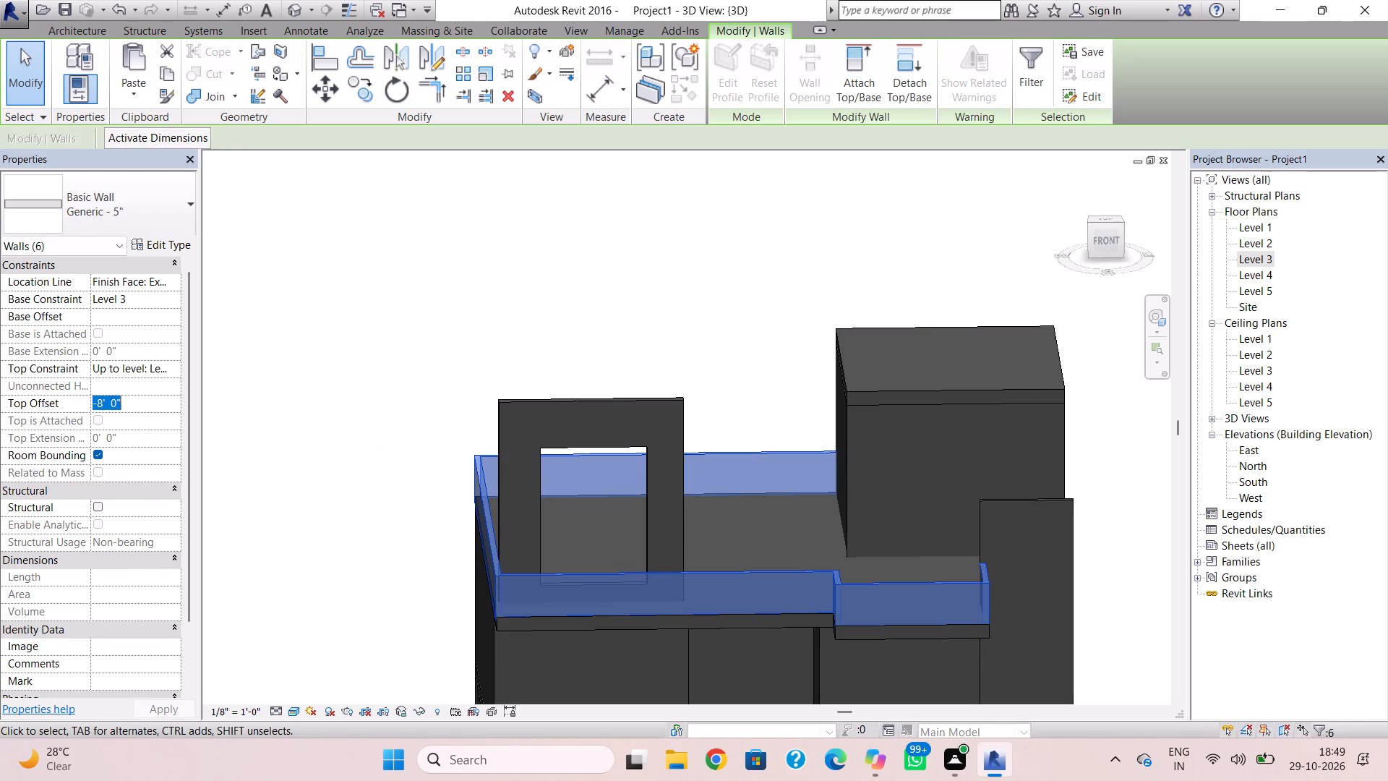
{"action": "key", "text": "minus"}
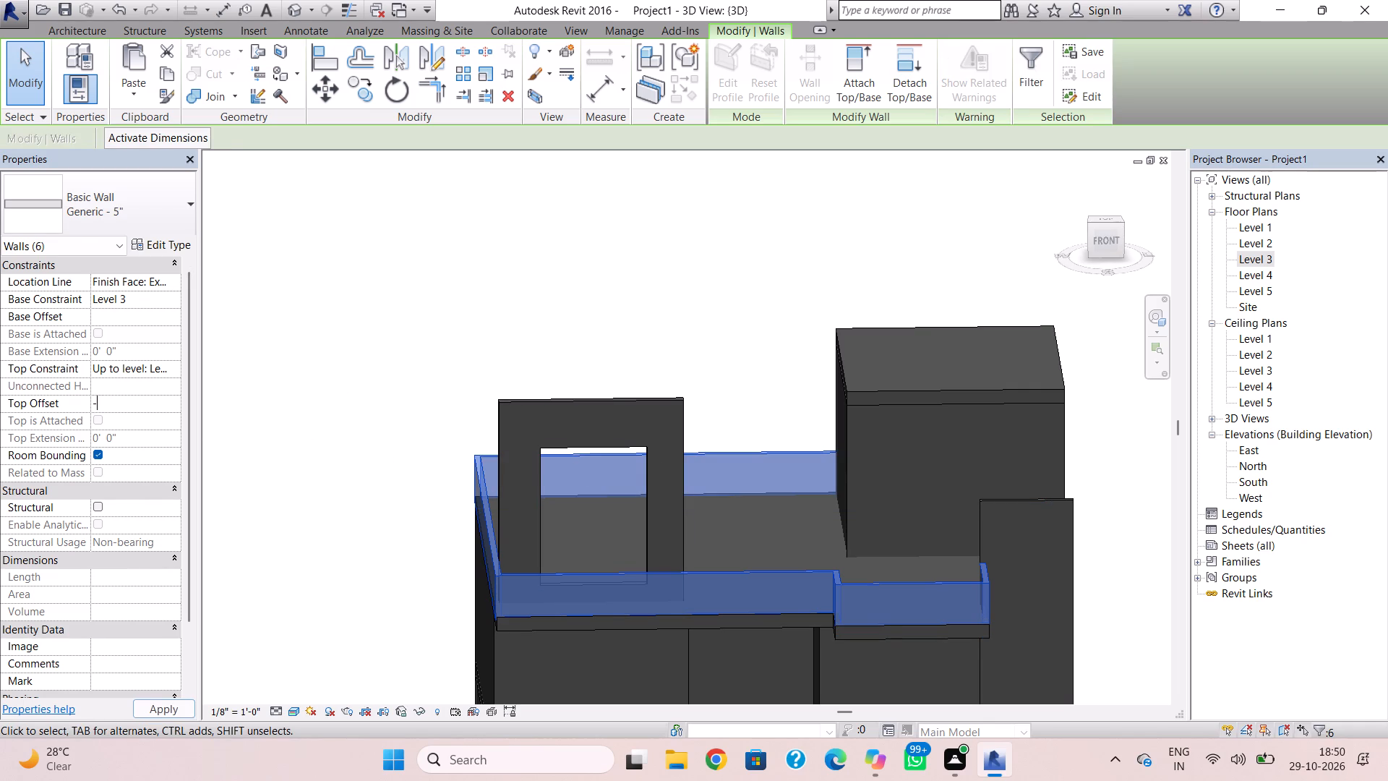
{"action": "type", "text": "7'"}
{"action": "key", "text": "Return"}
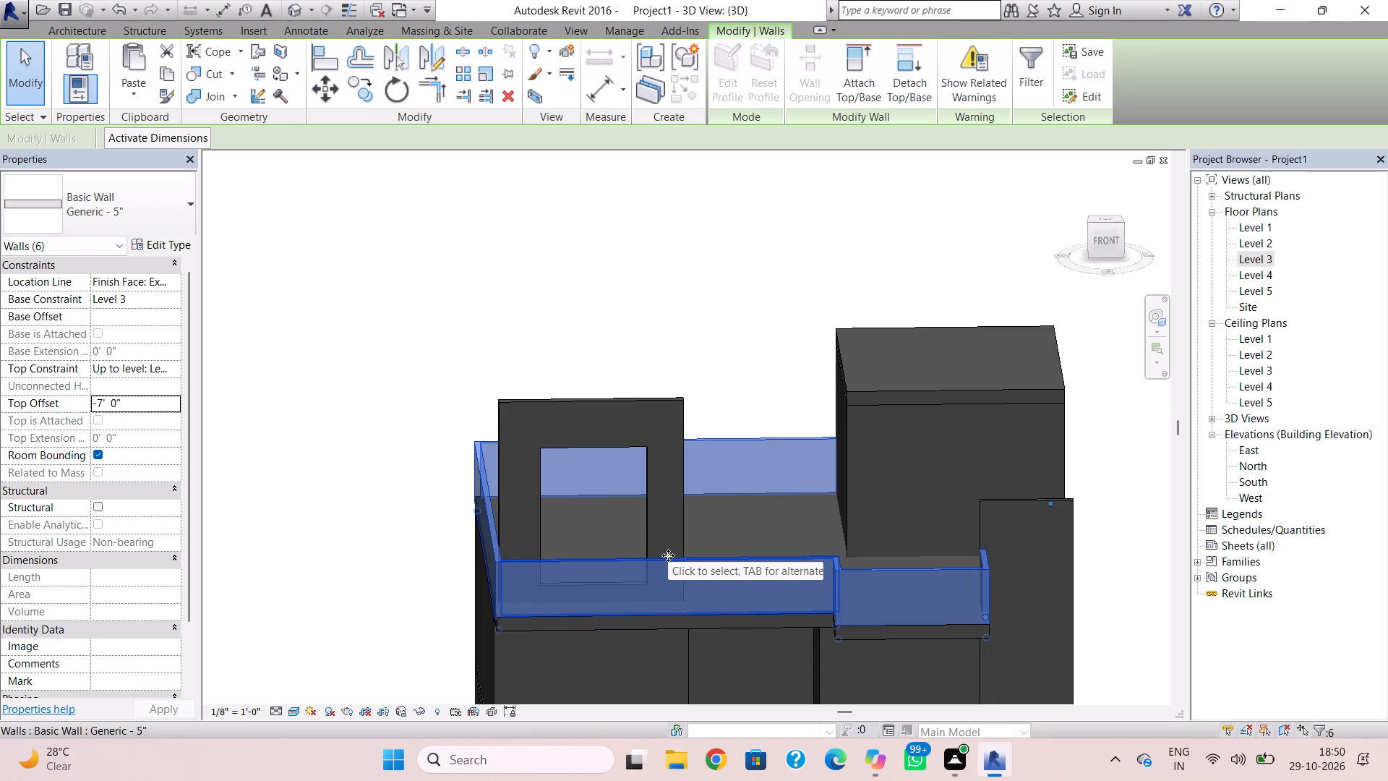
{"action": "key", "text": "Escape"}
Edit the profile of the short projecting front parapet and sketch a row of four roughly square openings about 1' 6" high.
{"action": "double_click", "coordinate": [860, 576]}
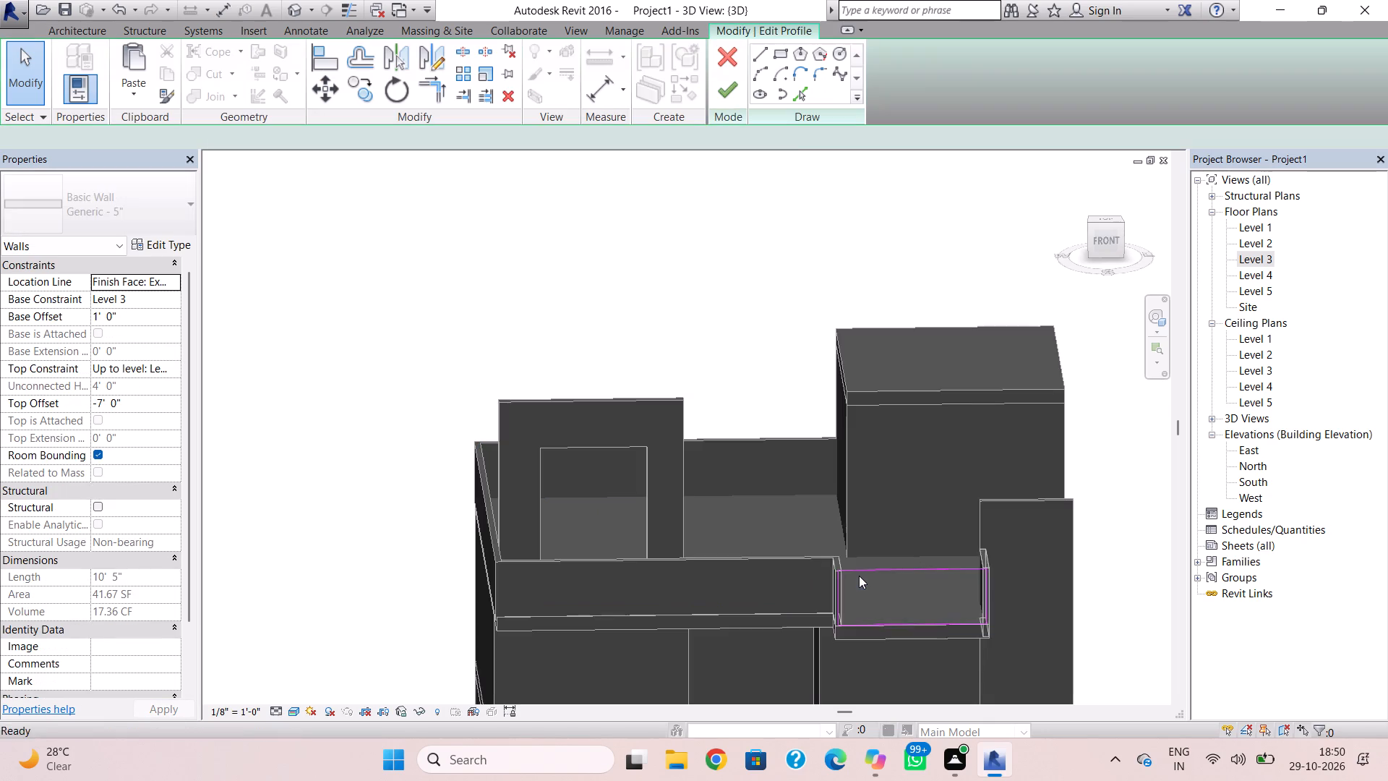
{"action": "left_click", "coordinate": [784, 50]}
{"action": "scroll", "coordinate": [922, 637], "scroll_direction": "up", "scroll_amount": 2}
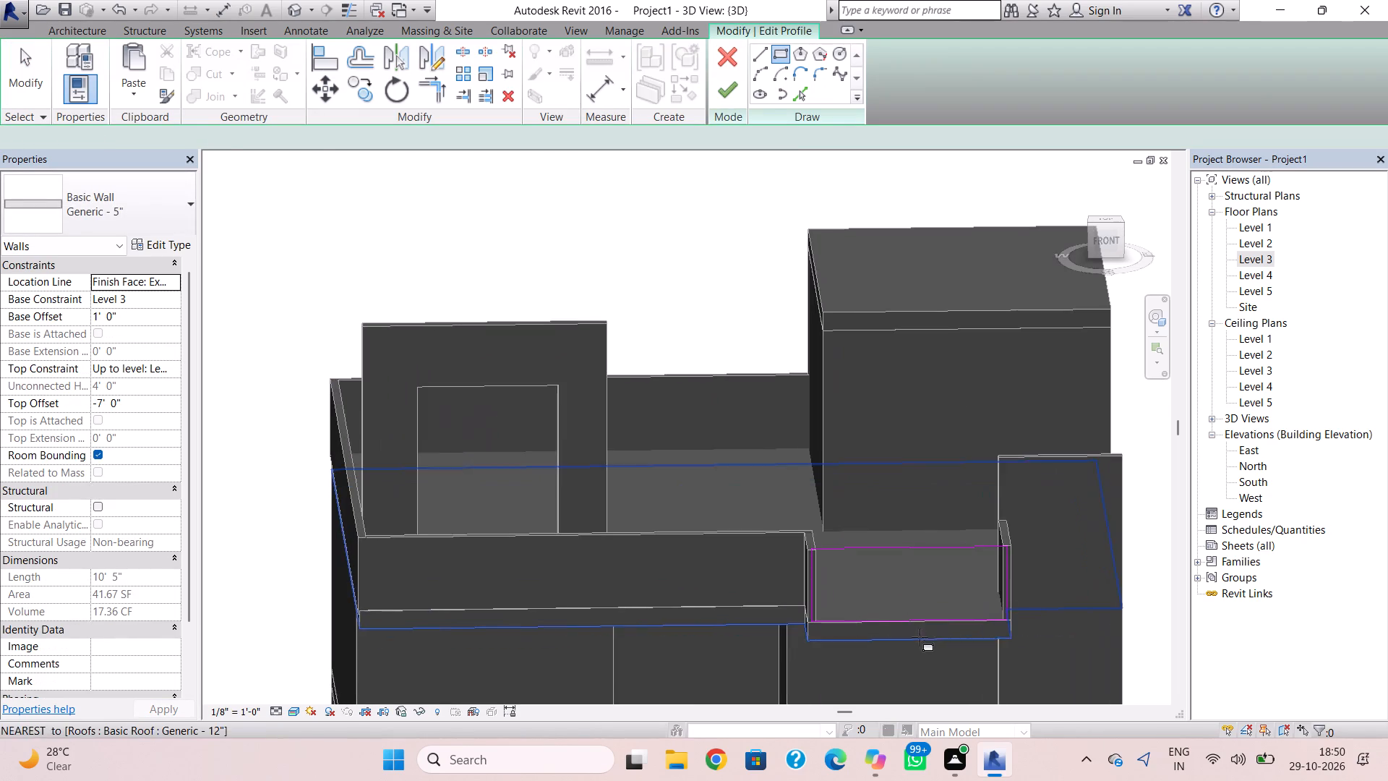
{"action": "middle_click_drag", "start_coordinate": [889, 600], "coordinate": [845, 531]}
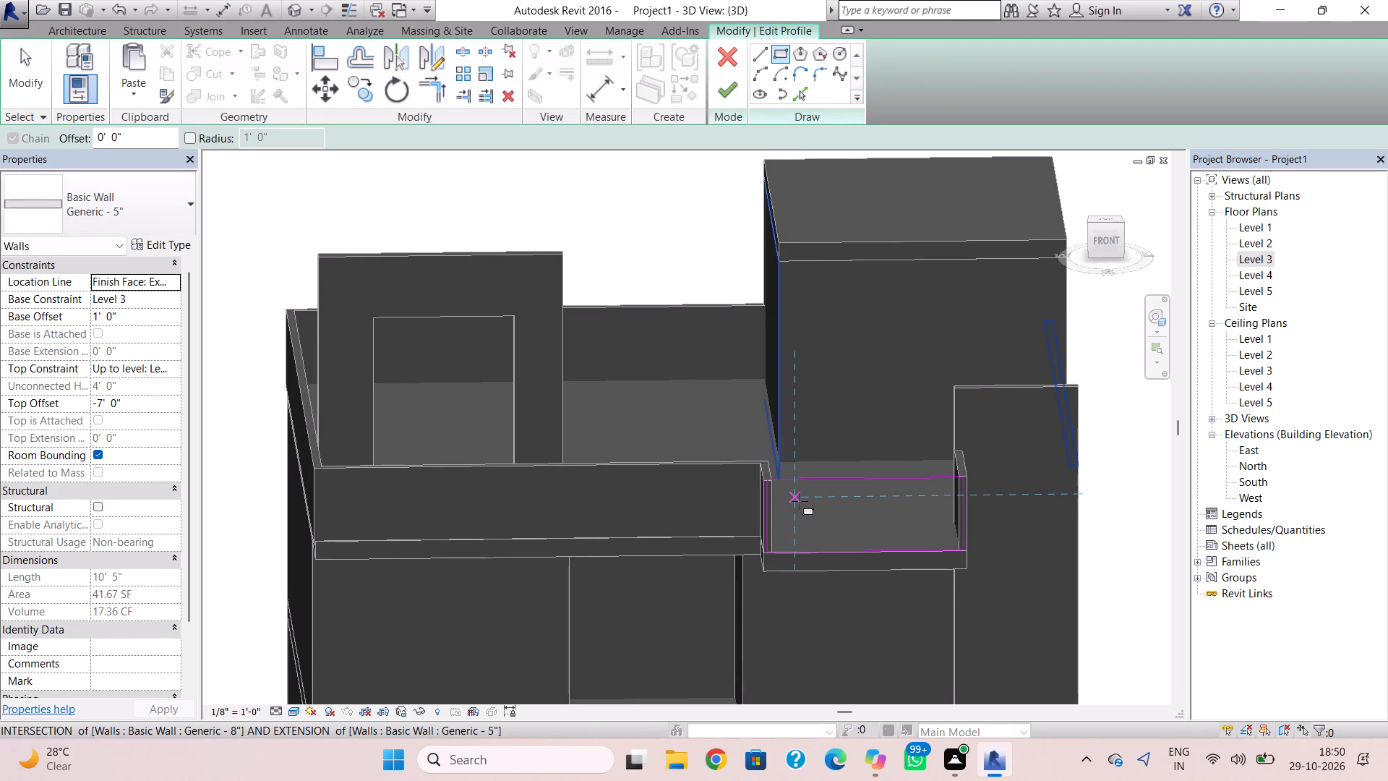
{"action": "left_click", "coordinate": [800, 501]}
{"action": "left_click", "coordinate": [826, 521]}
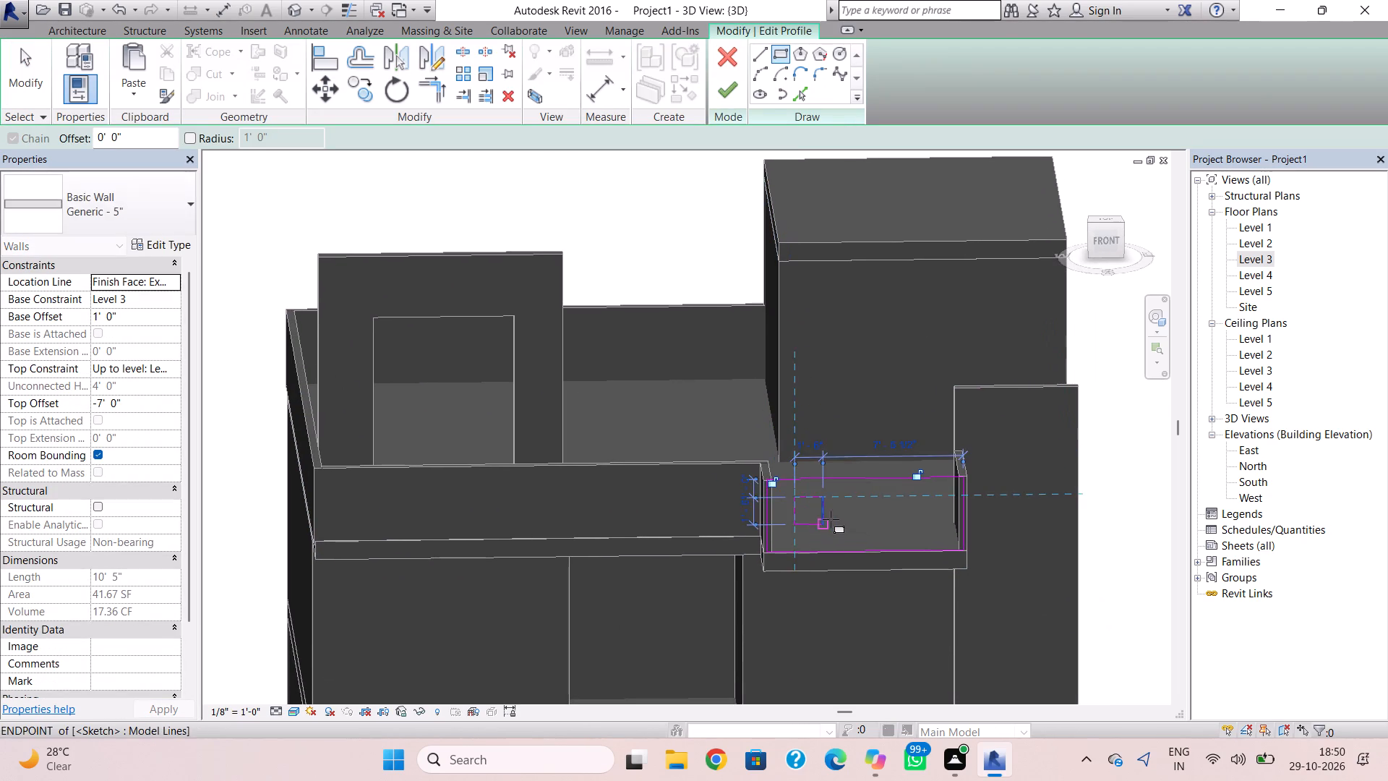
{"action": "key", "text": "Escape"}
{"action": "left_click", "coordinate": [839, 499]}
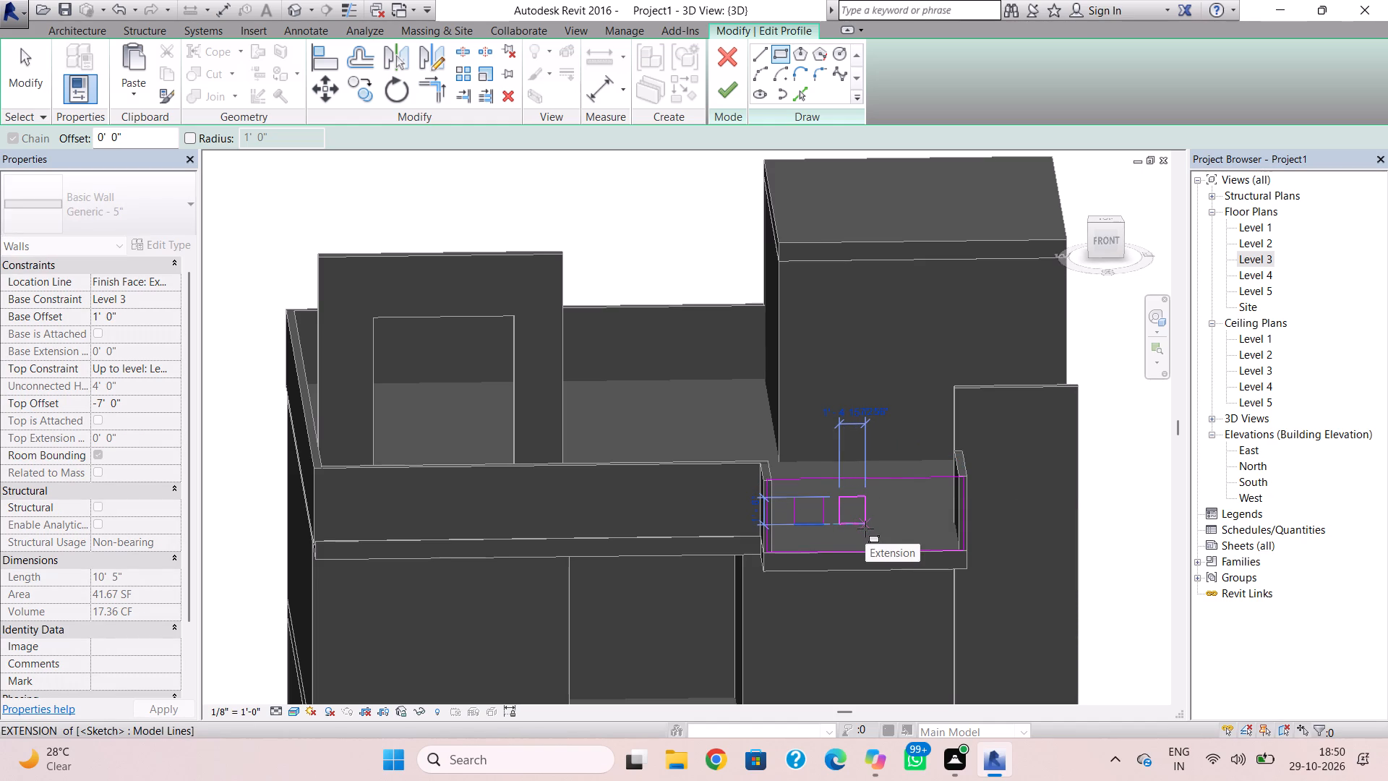
{"action": "left_click", "coordinate": [865, 529]}
{"action": "key", "text": "Escape"}
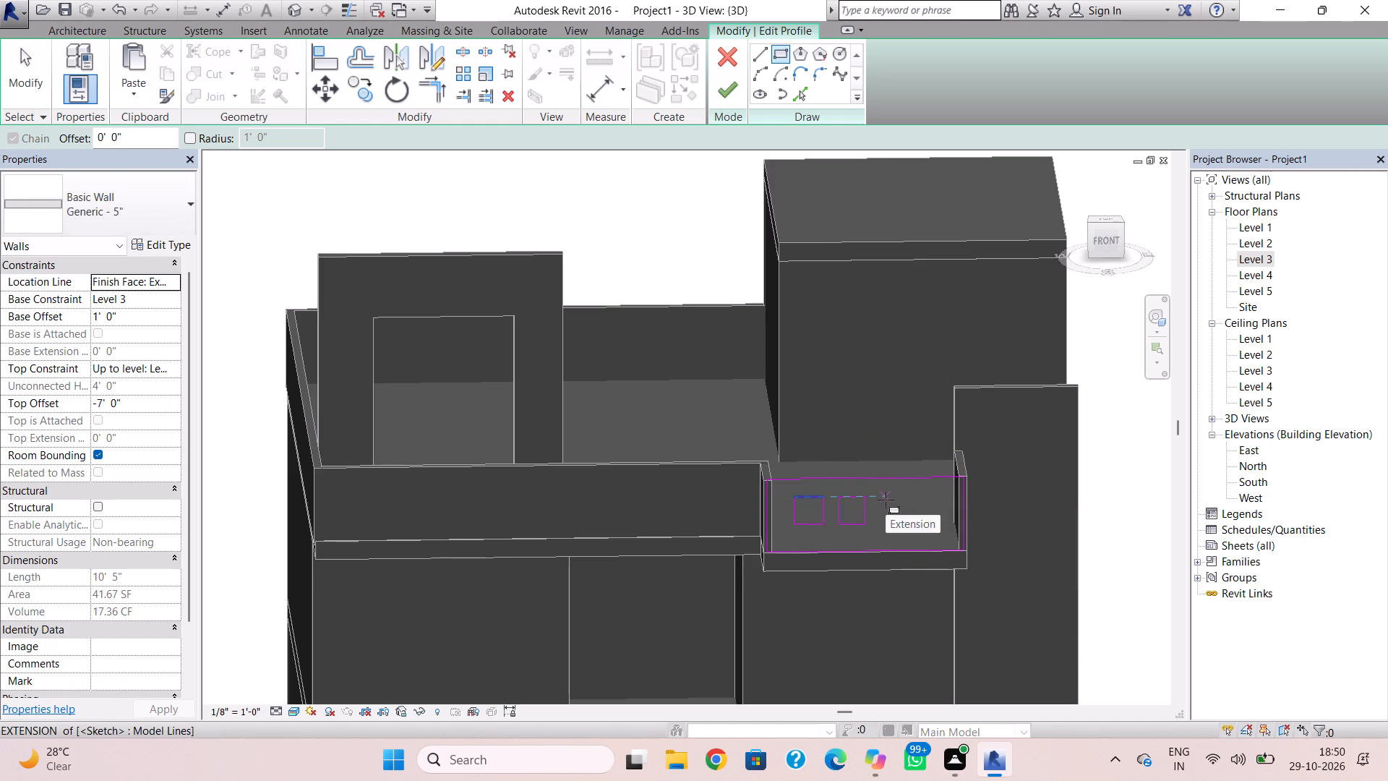
{"action": "left_click", "coordinate": [881, 500]}
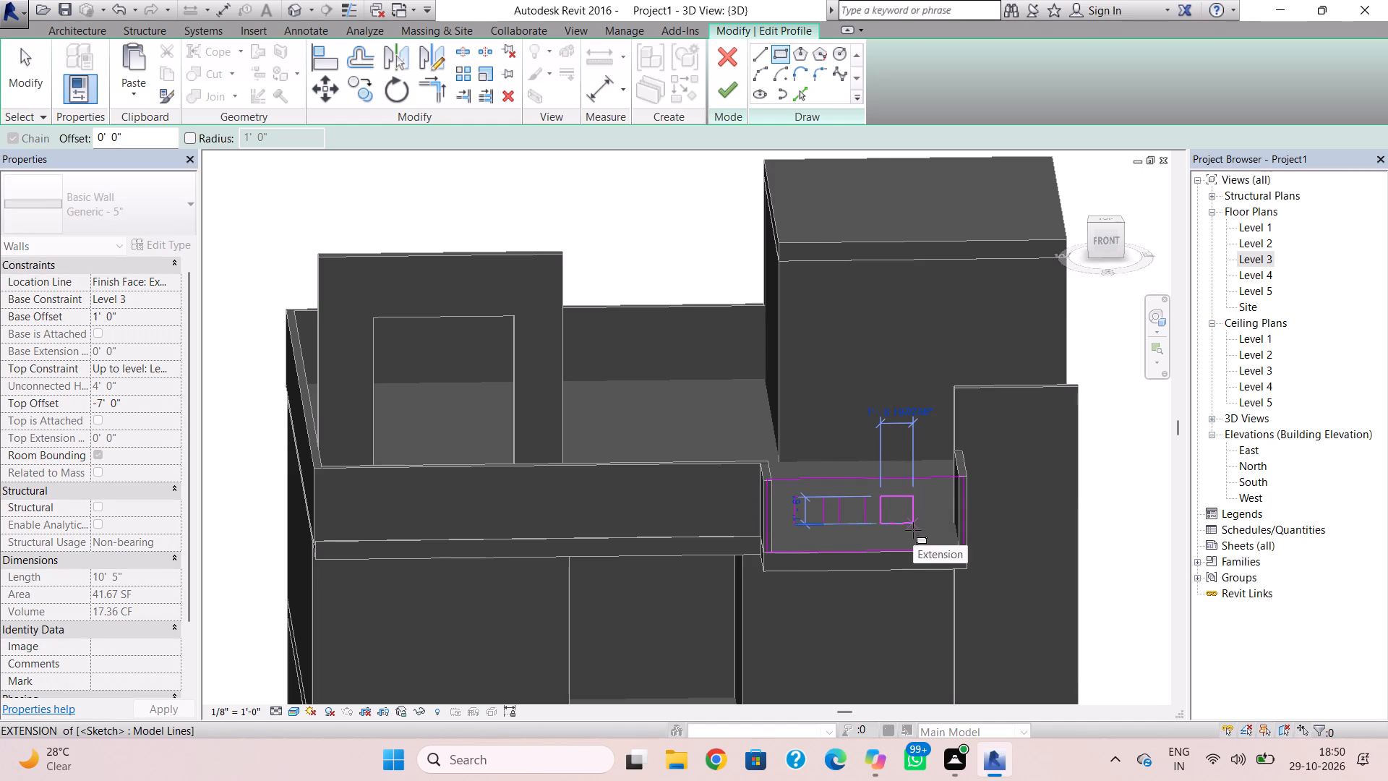
{"action": "left_click", "coordinate": [910, 530]}
{"action": "key", "text": "Escape"}
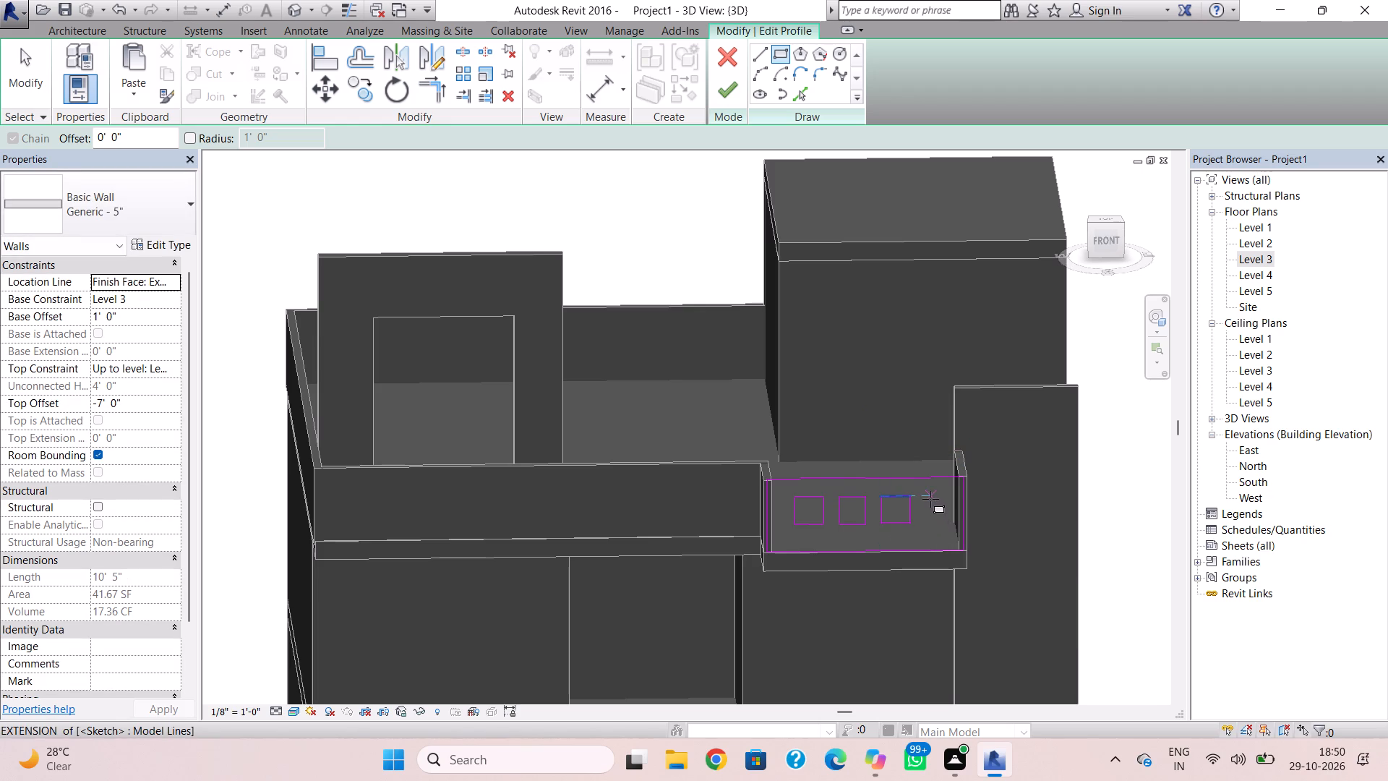
{"action": "left_click", "coordinate": [930, 499]}
{"action": "left_click", "coordinate": [951, 529]}
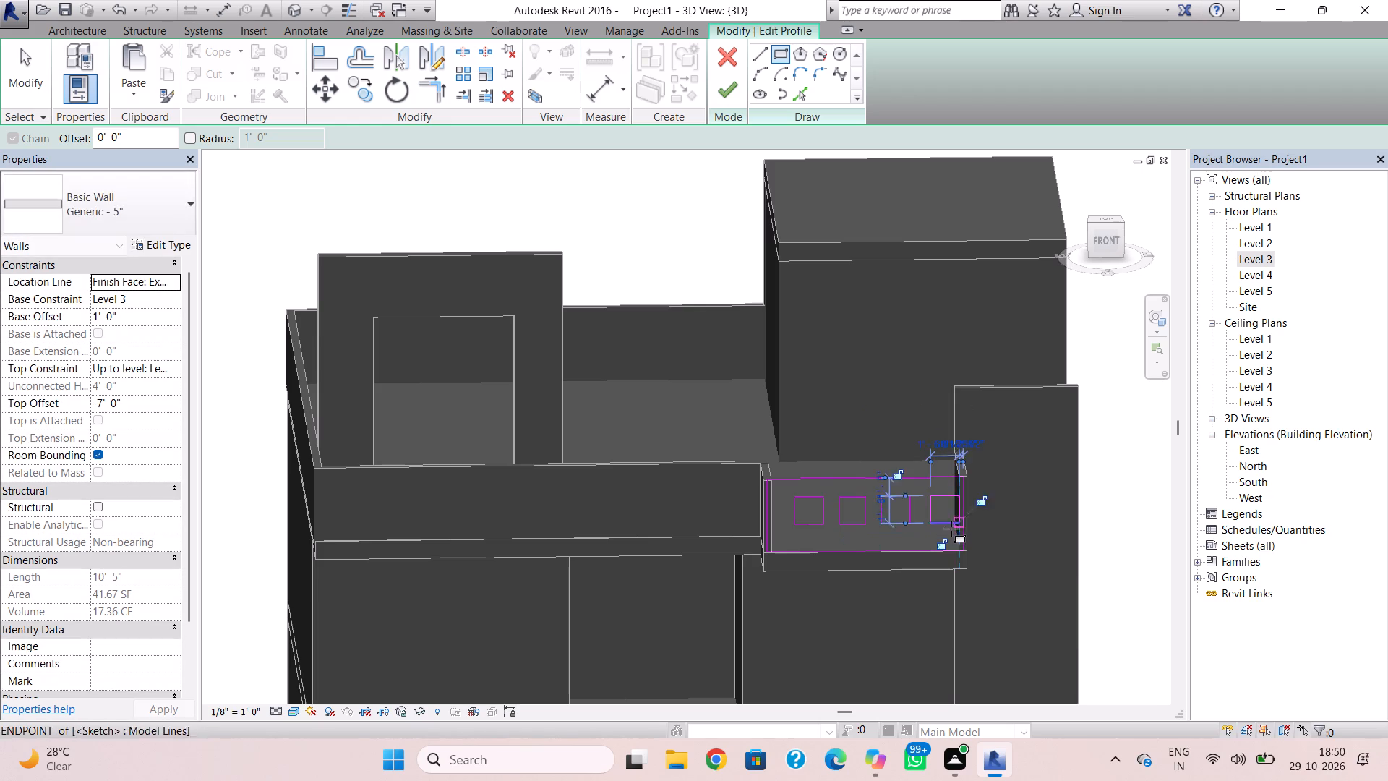
{"action": "key", "text": "Escape"}
{"action": "key", "text": "Escape"}
Nudge both vertical sides of the easternmost square opening west, clear of the parapet's return wall.
{"action": "scroll", "coordinate": [948, 516], "scroll_direction": "up", "scroll_amount": 7}
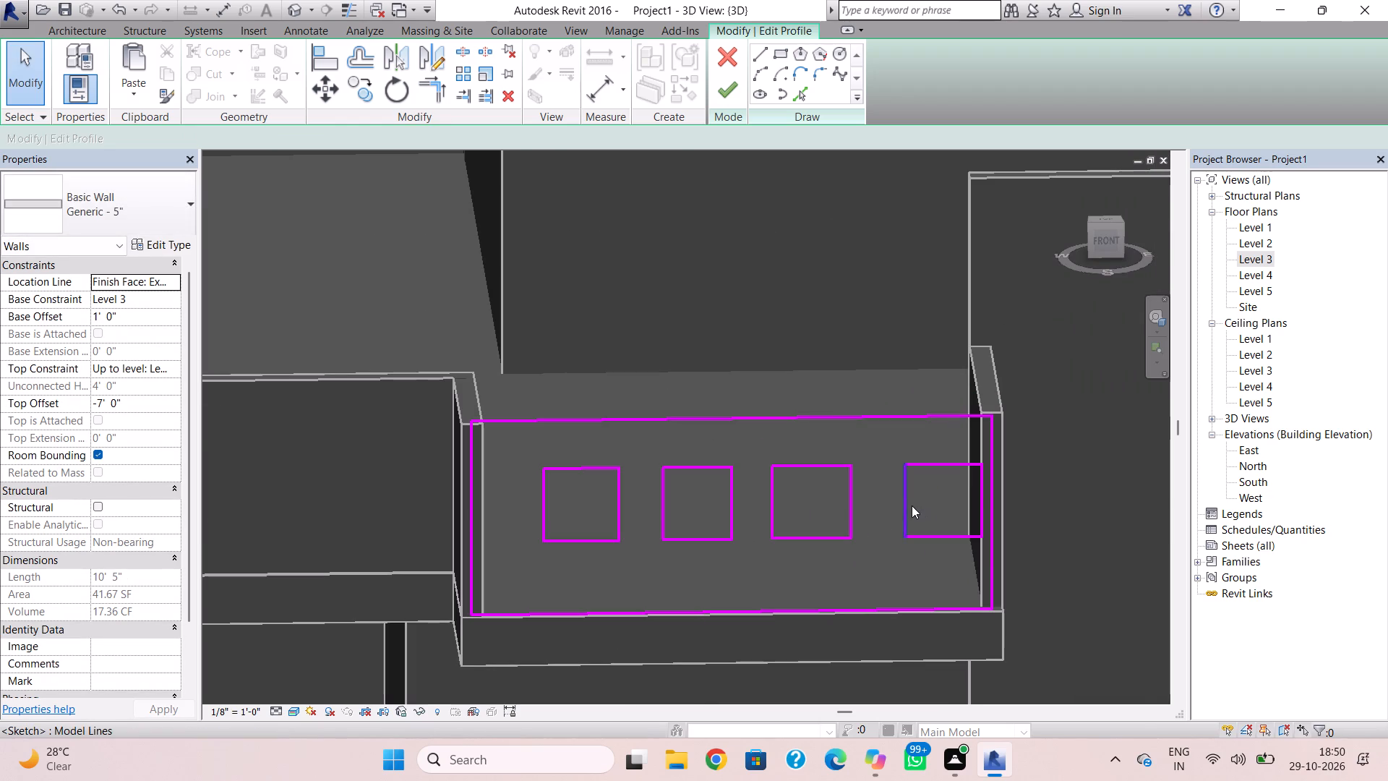
{"action": "left_click", "coordinate": [911, 505]}
{"action": "key", "text": "Left"}
{"action": "key", "text": "Left"}
{"action": "key", "text": "Left"}
{"action": "left_click", "coordinate": [975, 505]}
{"action": "key", "text": "Left"}
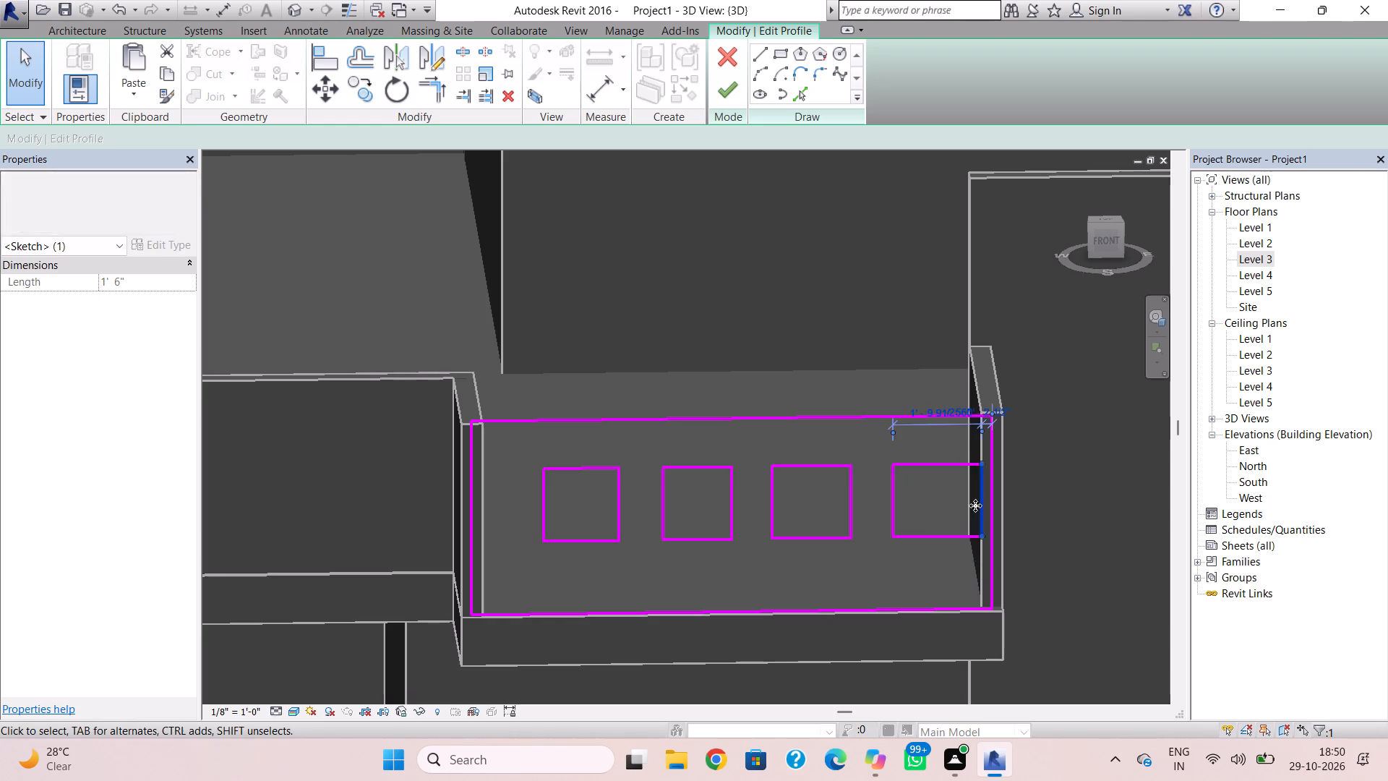
{"action": "key", "text": "Left"}
{"action": "key", "text": "Left"}
{"action": "left_click", "coordinate": [896, 513]}
{"action": "key", "text": "Left"}
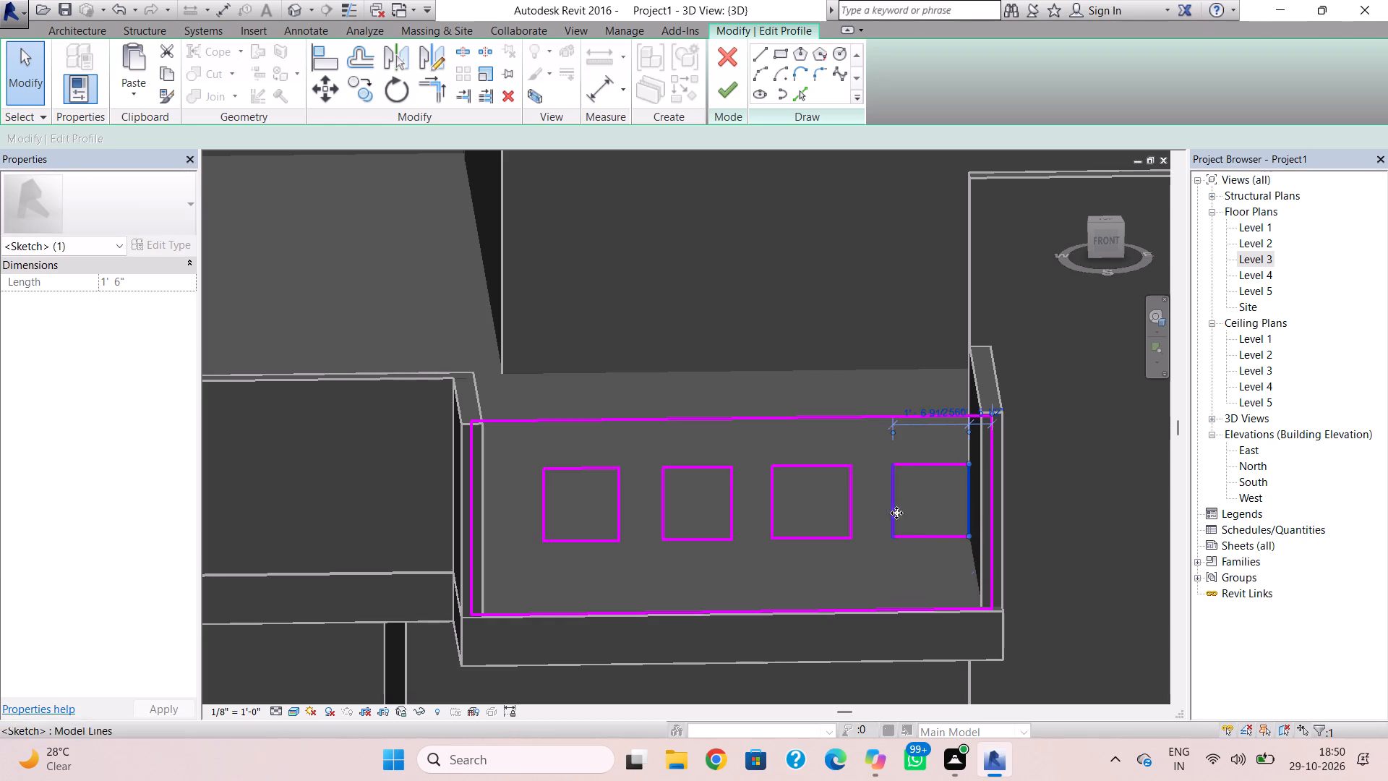
{"action": "key", "text": "Left"}
{"action": "left_click", "coordinate": [964, 516]}
{"action": "key", "text": "Left"}
{"action": "key", "text": "Left"}
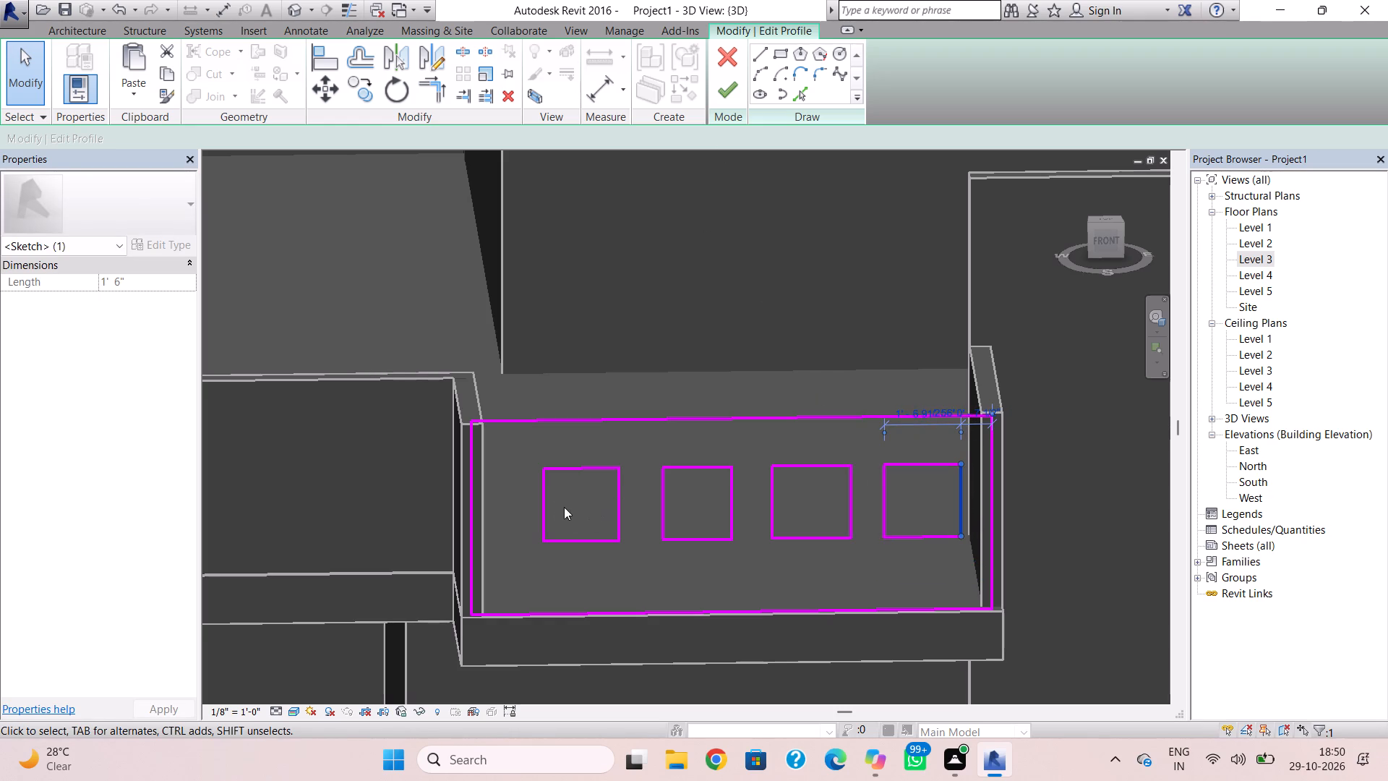
Nudge each of the four square openings slightly west to even out their spacing, and finish the parapet's profile.
{"action": "left_click_drag", "start_coordinate": [643, 449], "coordinate": [539, 569]}
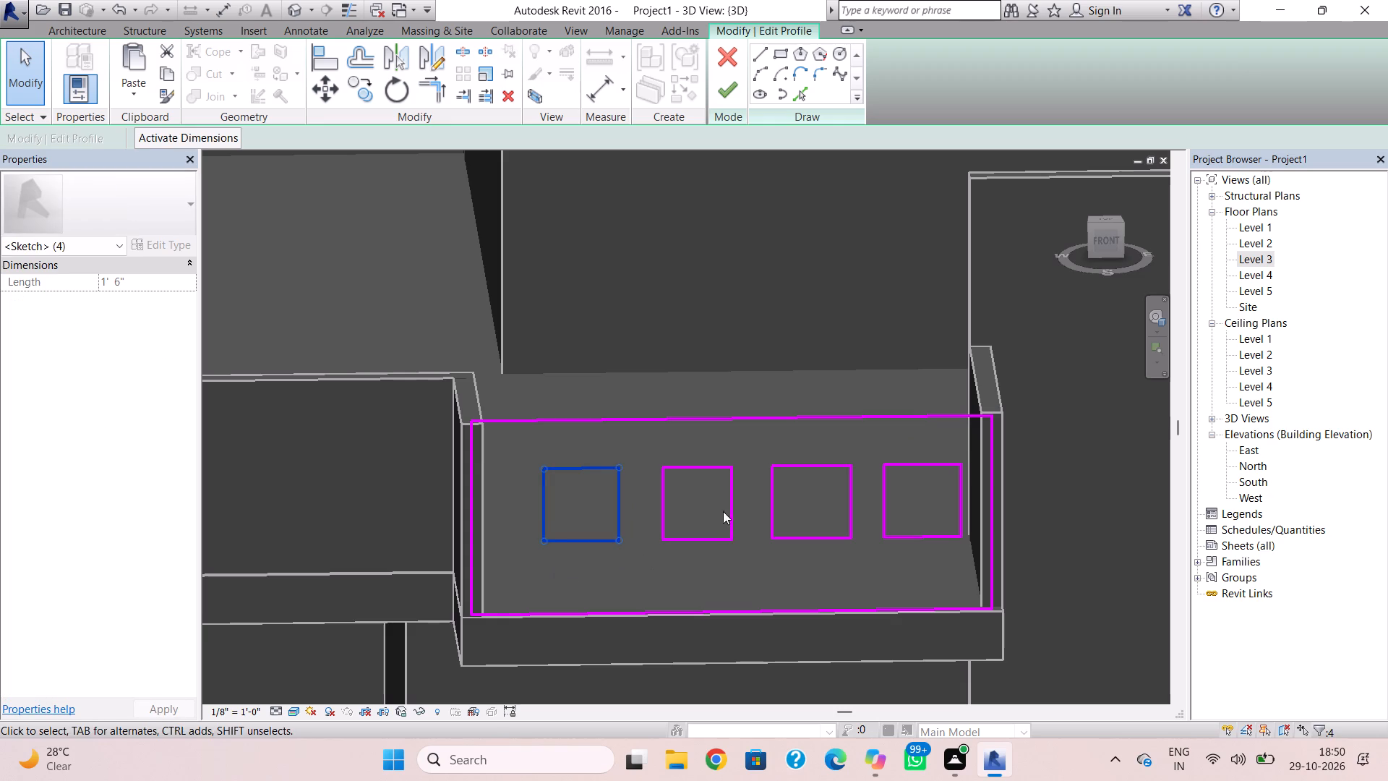
{"action": "key", "text": "Left"}
{"action": "key", "text": "Left"}
{"action": "key", "text": "Left"}
{"action": "key", "text": "Left"}
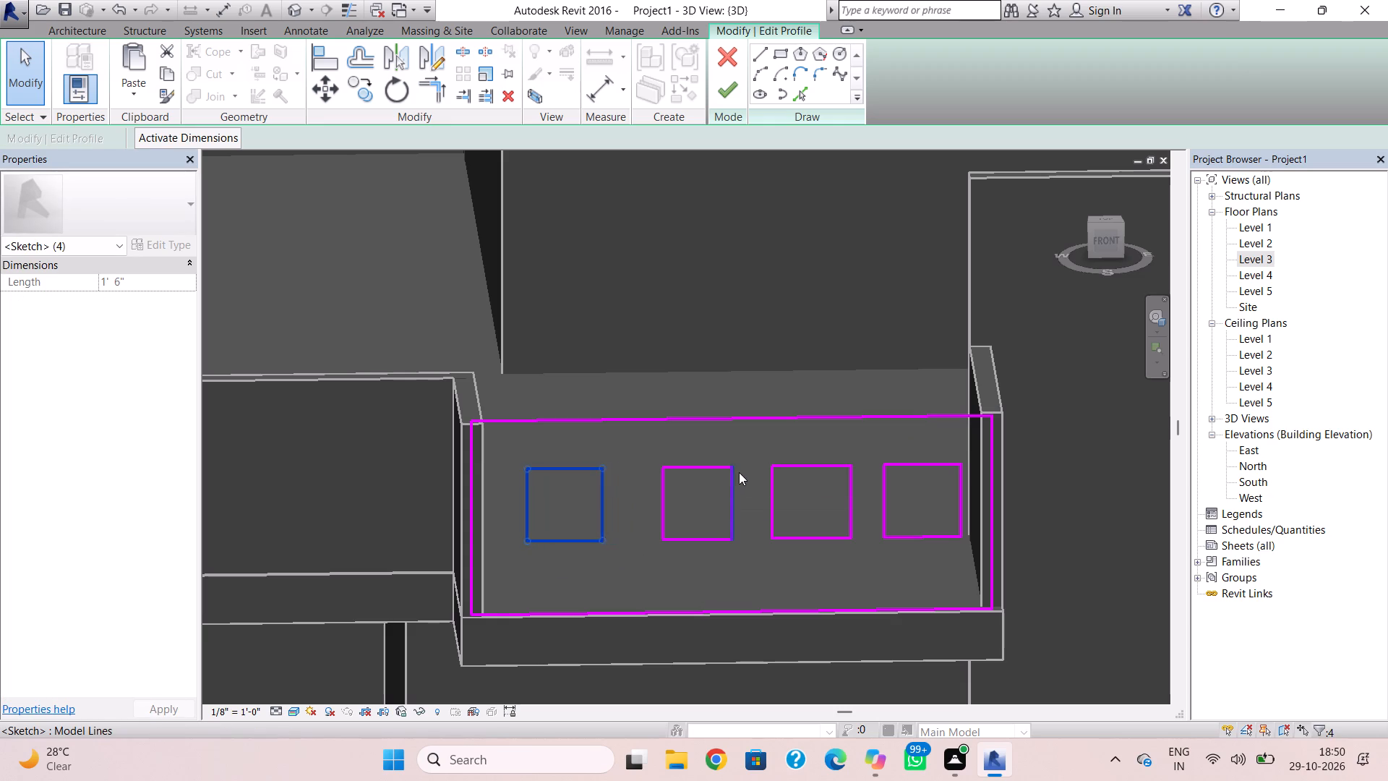
{"action": "key", "text": "Left"}
{"action": "left_click_drag", "start_coordinate": [740, 454], "coordinate": [656, 578]}
{"action": "key", "text": "Left"}
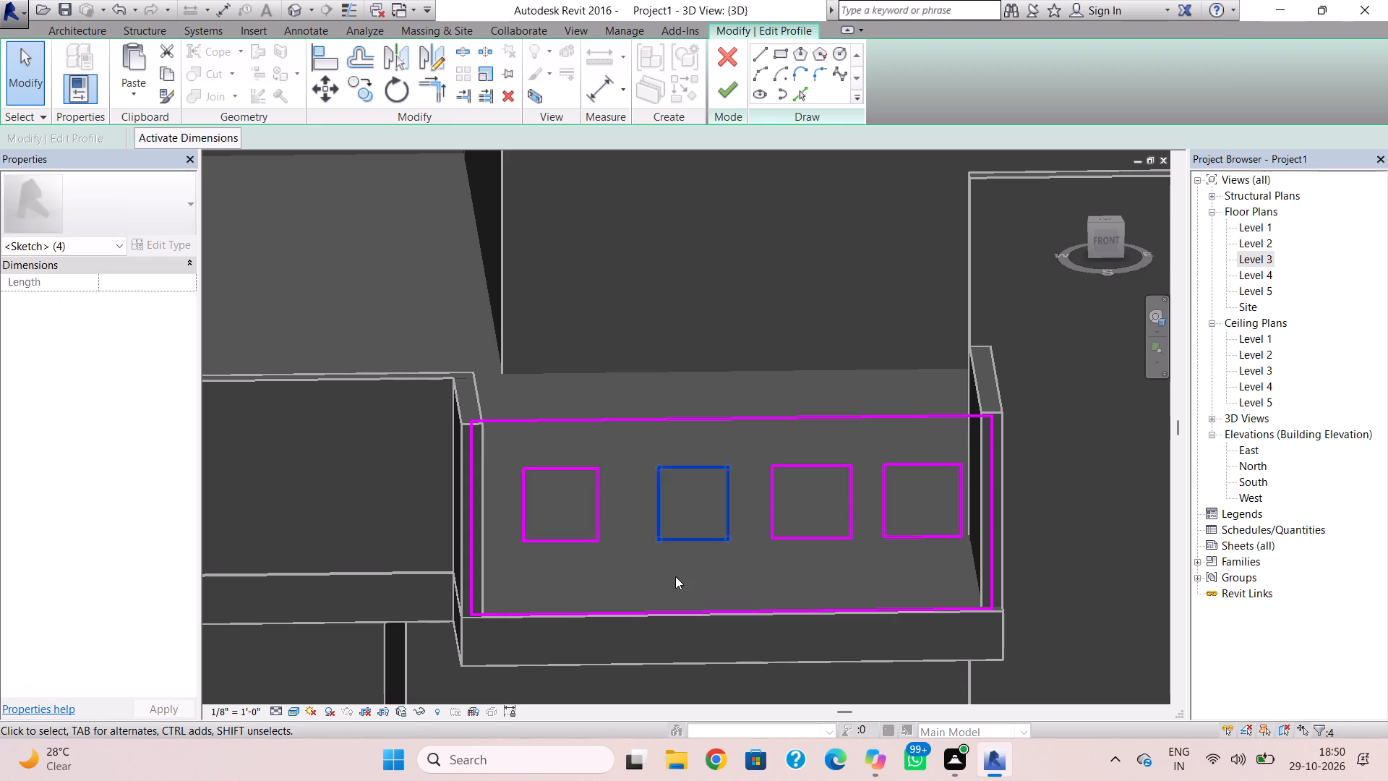
{"action": "key", "text": "Left"}
{"action": "key", "text": "Left"}
{"action": "key", "text": "Left"}
{"action": "left_click_drag", "start_coordinate": [854, 450], "coordinate": [761, 572]}
{"action": "key", "text": "Left"}
{"action": "key", "text": "Left"}
{"action": "left_click_drag", "start_coordinate": [974, 455], "coordinate": [874, 564]}
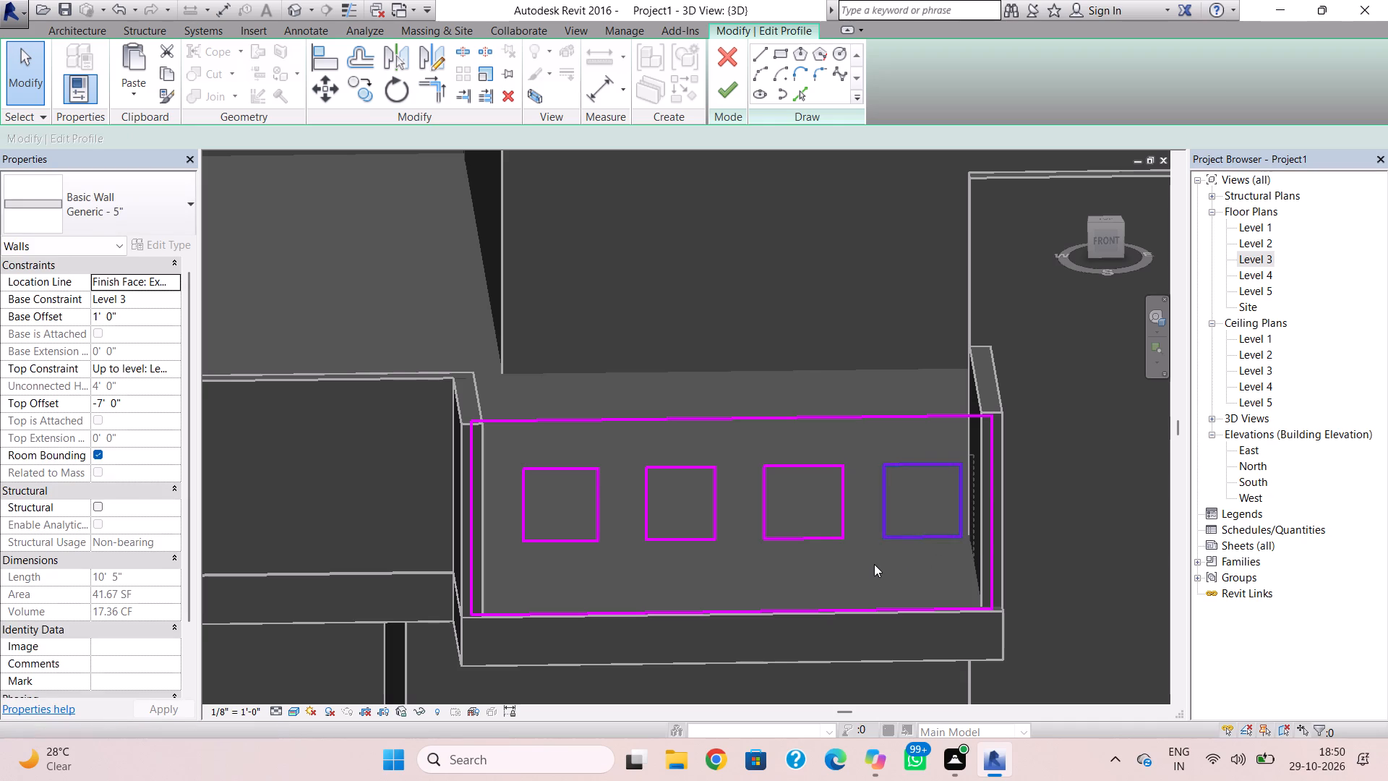
{"action": "left_click_drag", "start_coordinate": [874, 564], "coordinate": [873, 564]}
{"action": "key", "text": "Left"}
{"action": "left_click", "coordinate": [727, 90]}
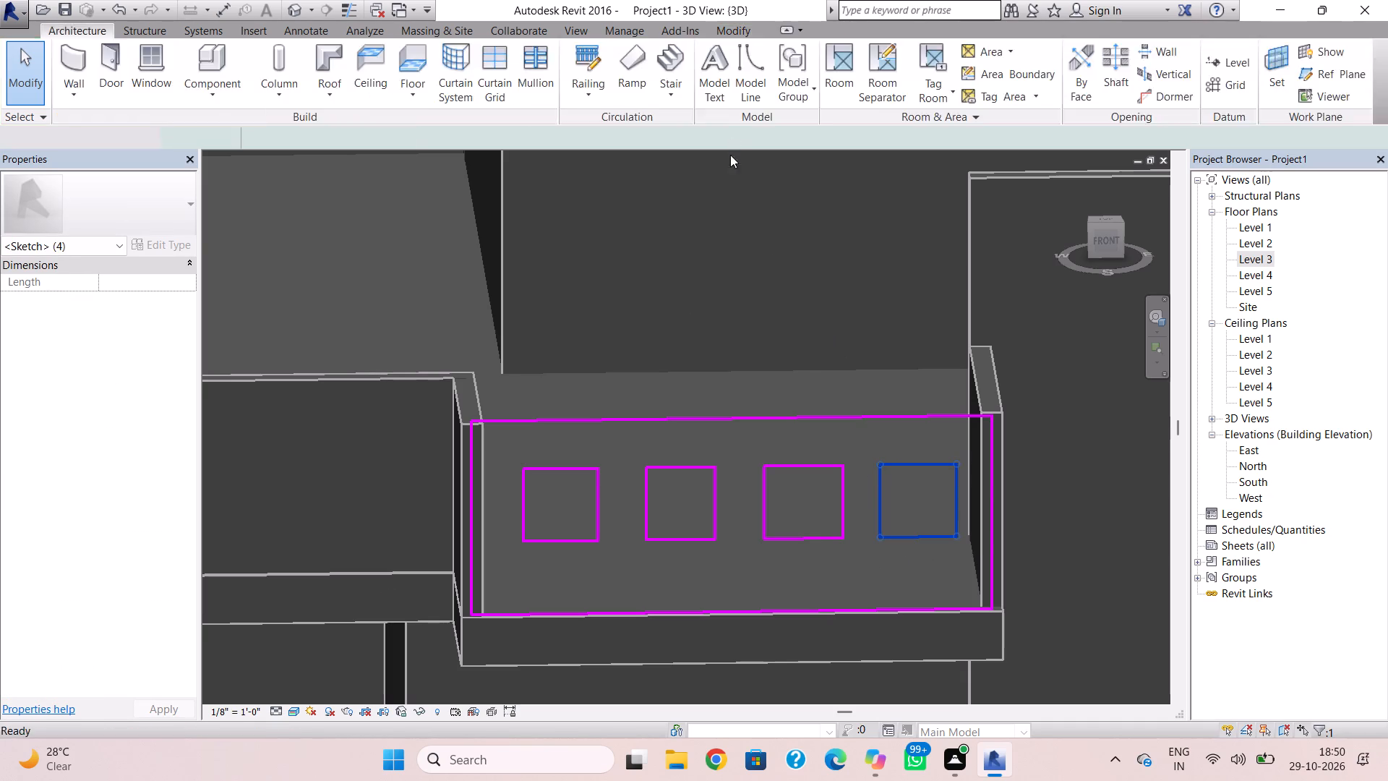
{"action": "left_click", "coordinate": [771, 338]}
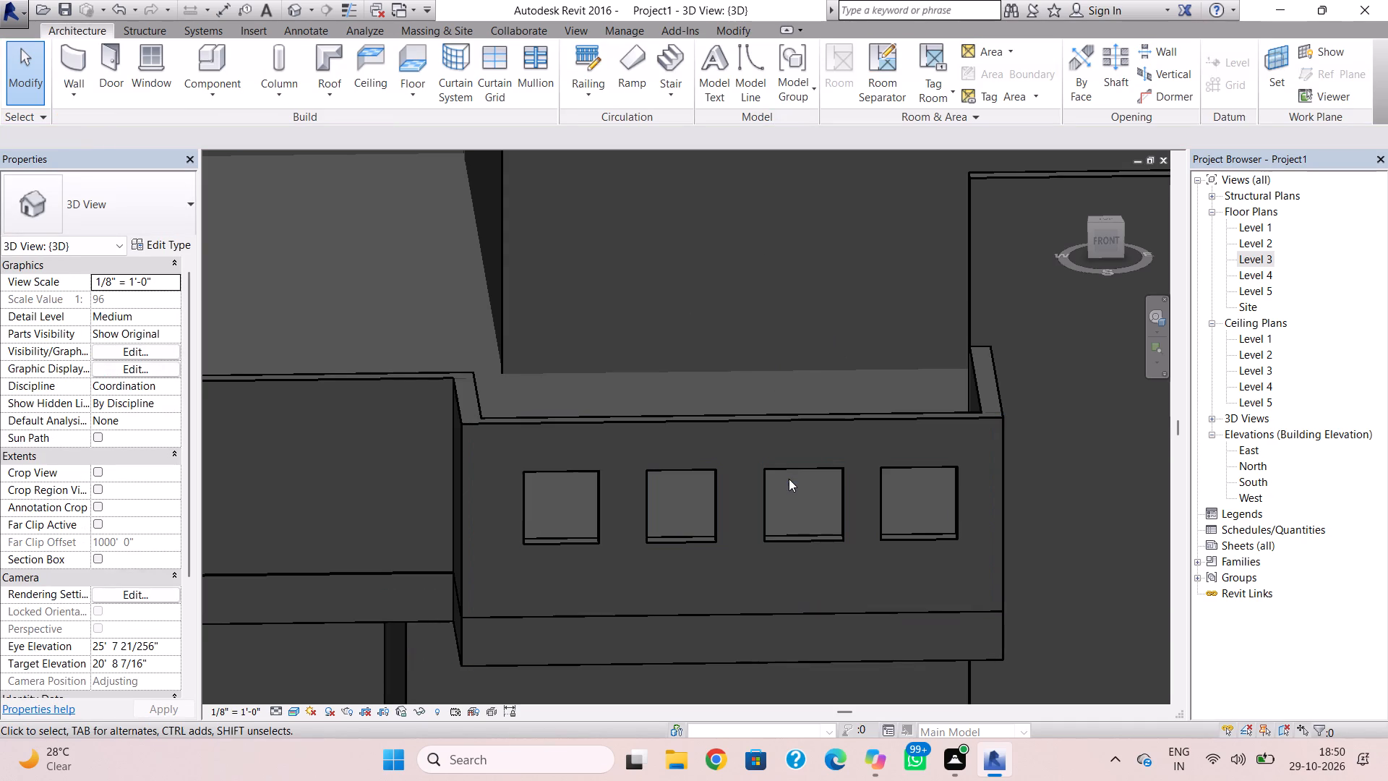
Edit the footprint of the rooftop room's roof and extend its front edge about 11' 6" beyond the room's front wall.
{"action": "scroll", "coordinate": [810, 505], "scroll_direction": "down", "scroll_amount": 5}
{"action": "middle_click_drag", "start_coordinate": [806, 558], "coordinate": [792, 640]}
{"action": "left_click", "coordinate": [811, 248]}
{"action": "double_click", "coordinate": [810, 252]}
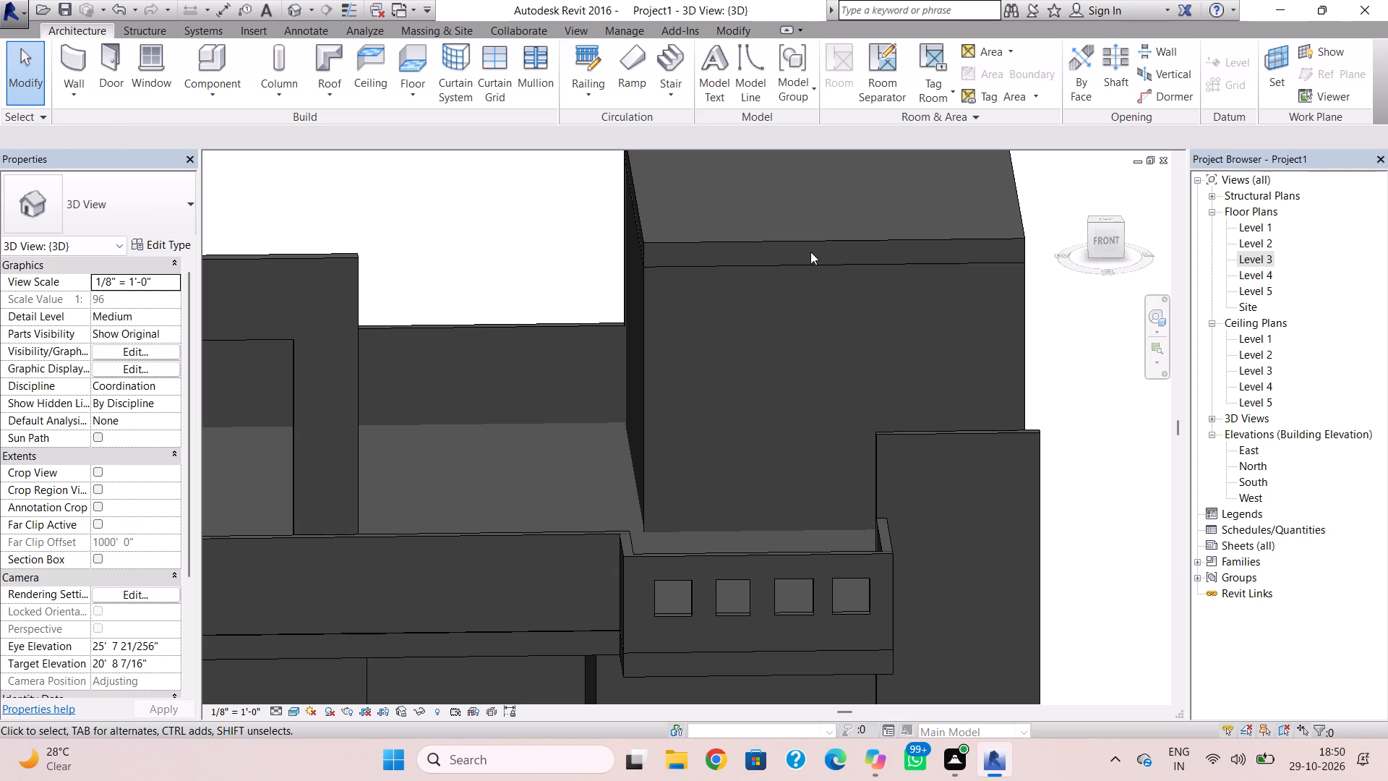
{"action": "double_click", "coordinate": [814, 239]}
{"action": "left_click", "coordinate": [814, 258]}
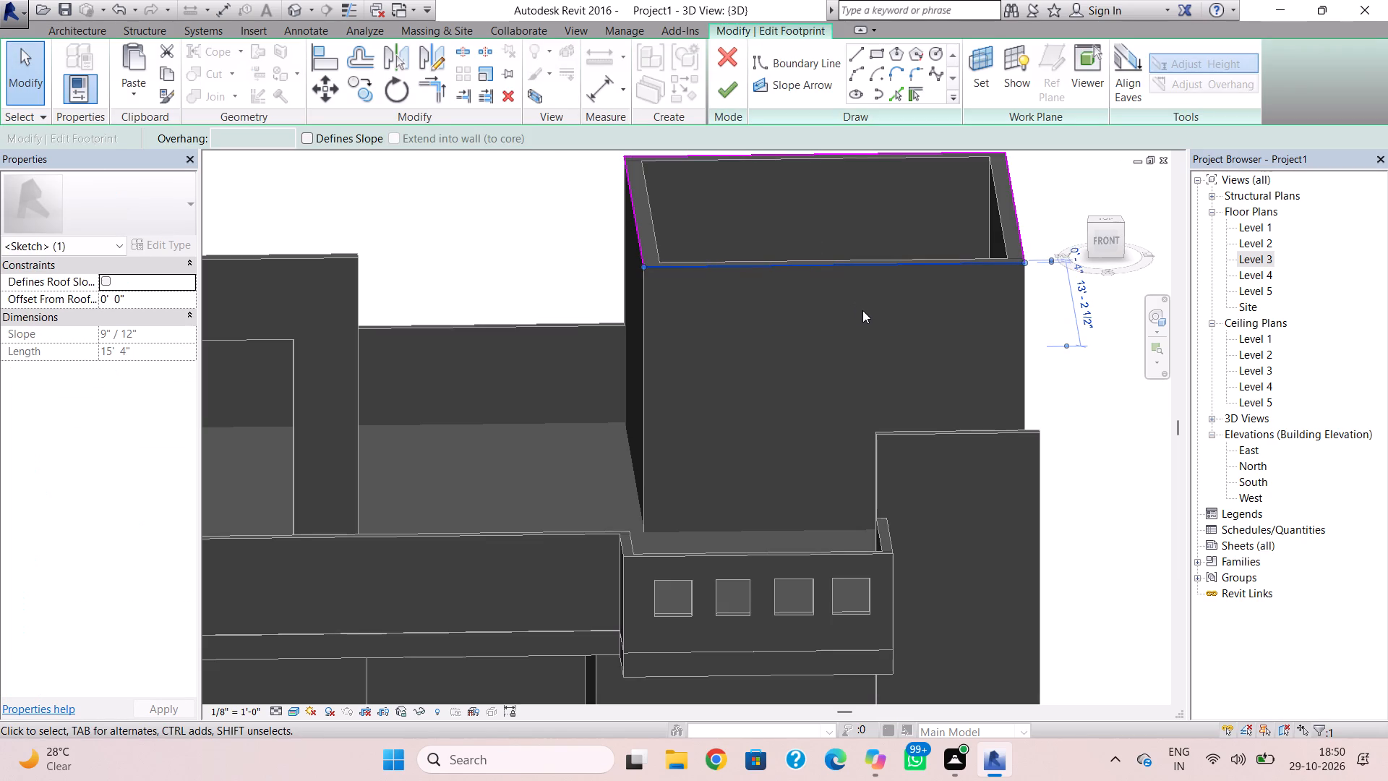
{"action": "key", "text": "Down"}
{"action": "key", "text": "Down"}
{"action": "key", "text": "Down"}
{"action": "key", "text": "Down"}
{"action": "key", "text": "Down"}
{"action": "key", "text": "Down"}
{"action": "key", "text": "Down"}
{"action": "key", "text": "Down"}
{"action": "key", "text": "Down"}
{"action": "key", "text": "Down"}
{"action": "key", "text": "Down"}
{"action": "key", "text": "Down"}
{"action": "key", "text": "Down"}
{"action": "key", "text": "Down"}
{"action": "key", "text": "Down"}
{"action": "key", "text": "Down"}
{"action": "key", "text": "Down"}
{"action": "key", "text": "Down"}
{"action": "key", "text": "Down"}
{"action": "key", "text": "Down"}
{"action": "key", "text": "Down"}
{"action": "key", "text": "Down"}
{"action": "key", "text": "Down"}
{"action": "key", "text": "Down"}
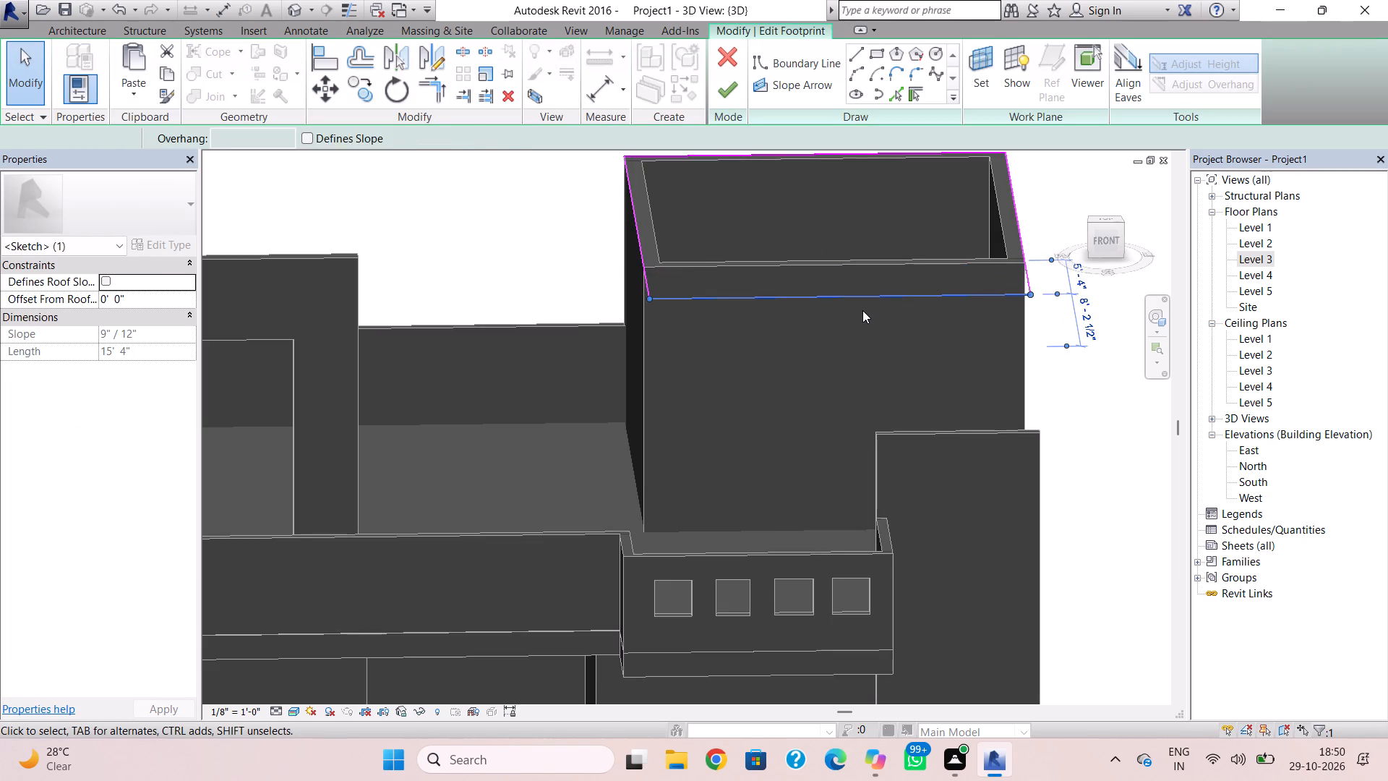
{"action": "key", "text": "Down"}
{"action": "key", "text": "Down"}
{"action": "key", "text": "Down"}
{"action": "key", "text": "Down"}
{"action": "key", "text": "Down"}
{"action": "key", "text": "Down"}
{"action": "key", "text": "Down"}
{"action": "key", "text": "Down"}
{"action": "key", "text": "Down"}
{"action": "key", "text": "Down"}
{"action": "key", "text": "Down"}
{"action": "key", "text": "Down"}
{"action": "key", "text": "Down"}
{"action": "key", "text": "Down"}
{"action": "key", "text": "Down"}
{"action": "key", "text": "Down"}
{"action": "key", "text": "Down"}
{"action": "key", "text": "Down"}
{"action": "key", "text": "Down"}
{"action": "key", "text": "Down"}
{"action": "key", "text": "Down"}
{"action": "key", "text": "Down"}
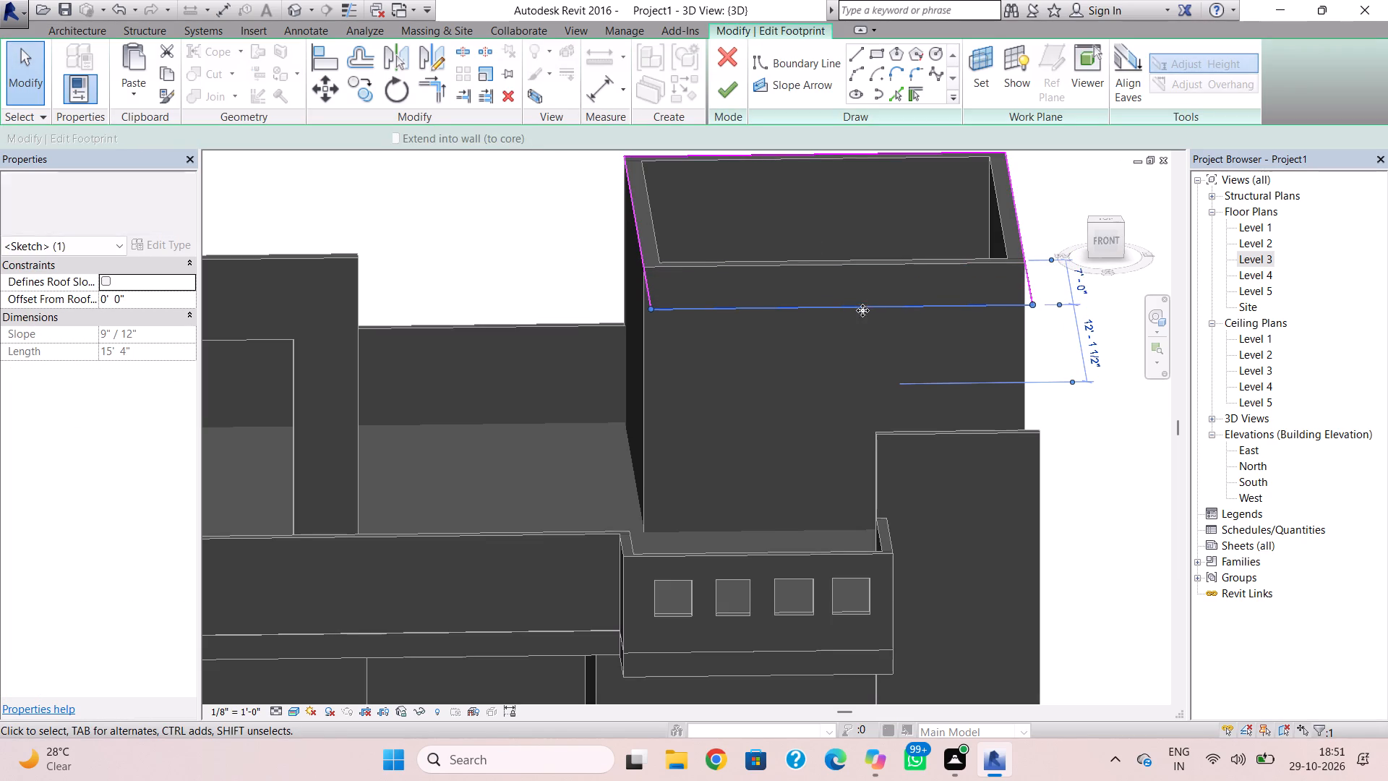
{"action": "key", "text": "Down"}
{"action": "key", "text": "Down"}
{"action": "key", "text": "Down"}
{"action": "key", "text": "Down"}
{"action": "key", "text": "Down"}
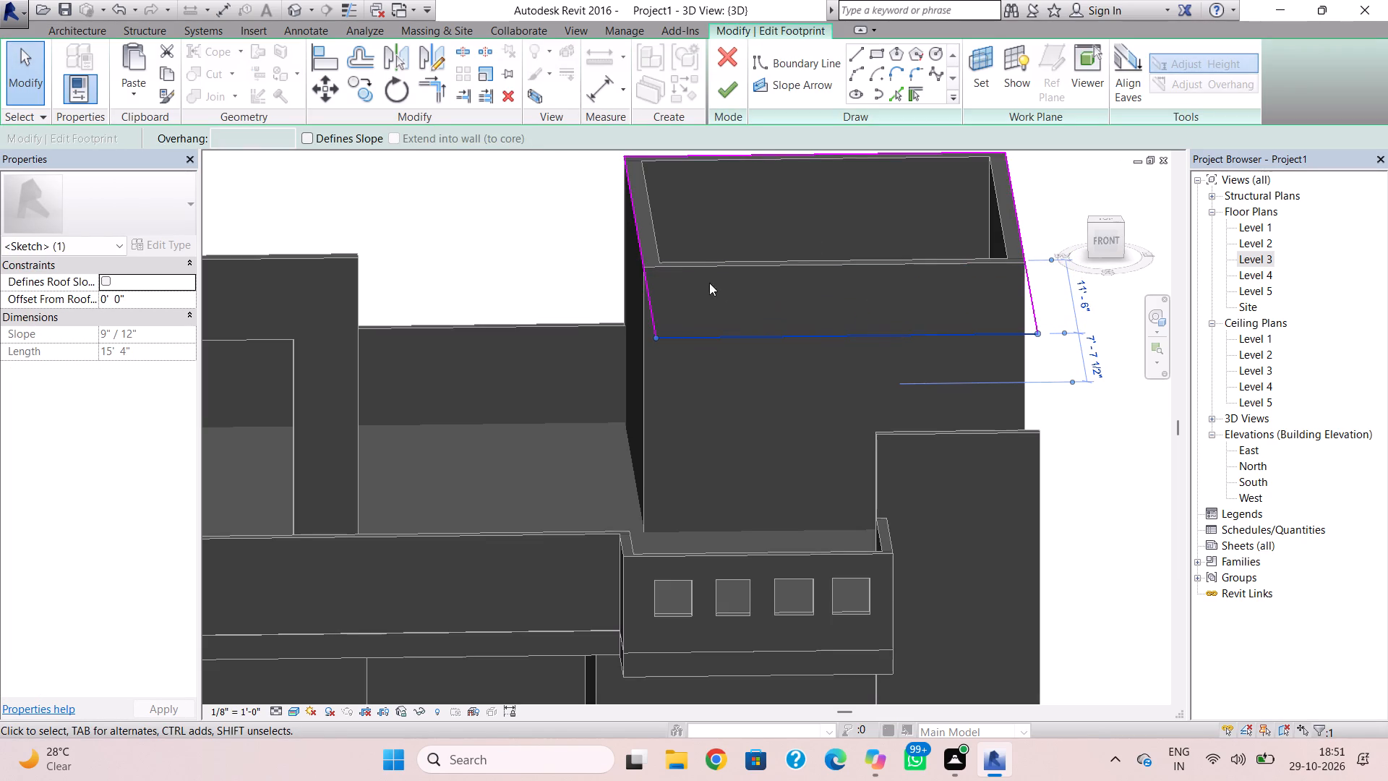
Move the roof's west edge outward past the room's west wall so the front edge spans 17' 0", and finish the footprint.
{"action": "left_click", "coordinate": [654, 294]}
{"action": "key", "text": "Left"}
{"action": "key", "text": "Left"}
{"action": "key", "text": "Left"}
{"action": "key", "text": "Left"}
{"action": "key", "text": "Left"}
{"action": "key", "text": "Left"}
{"action": "key", "text": "Left"}
{"action": "key", "text": "Left"}
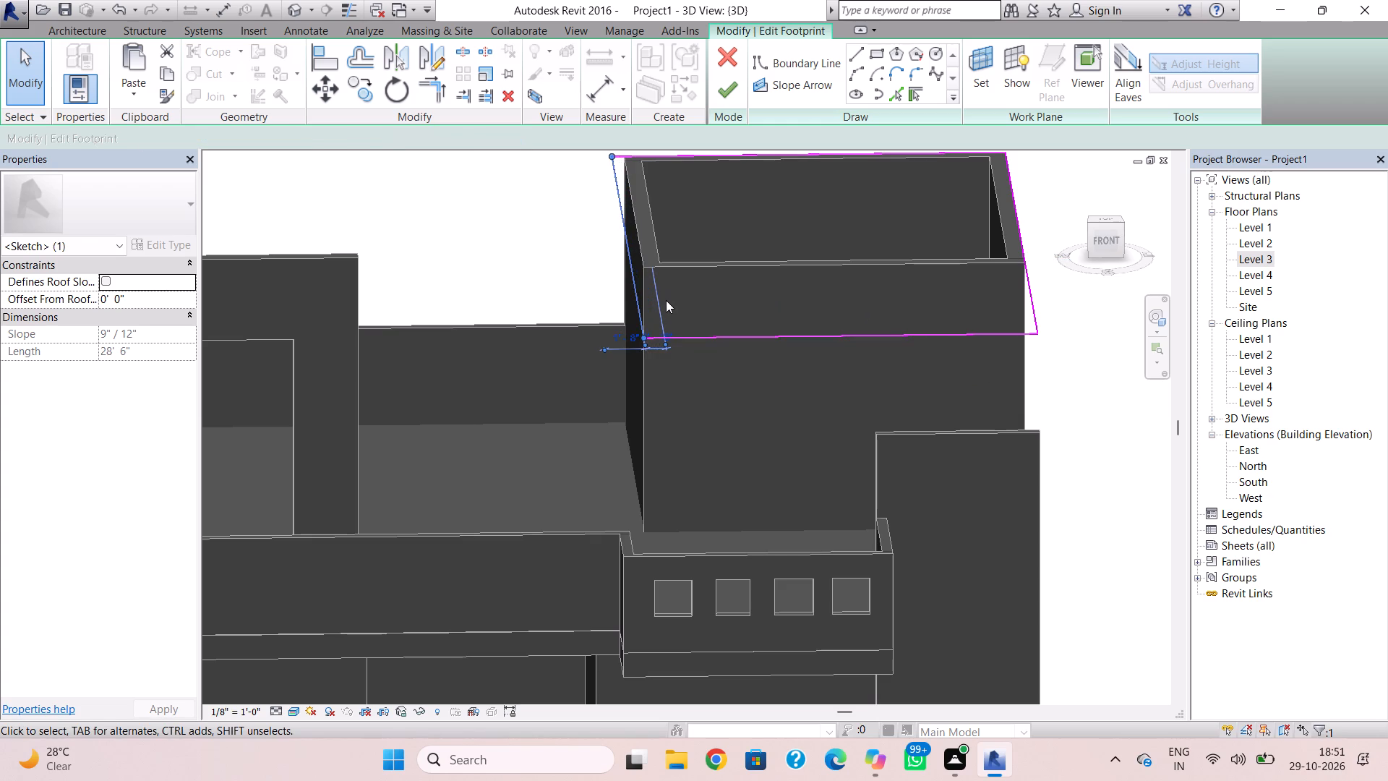
{"action": "key", "text": "Left"}
{"action": "key", "text": "Left"}
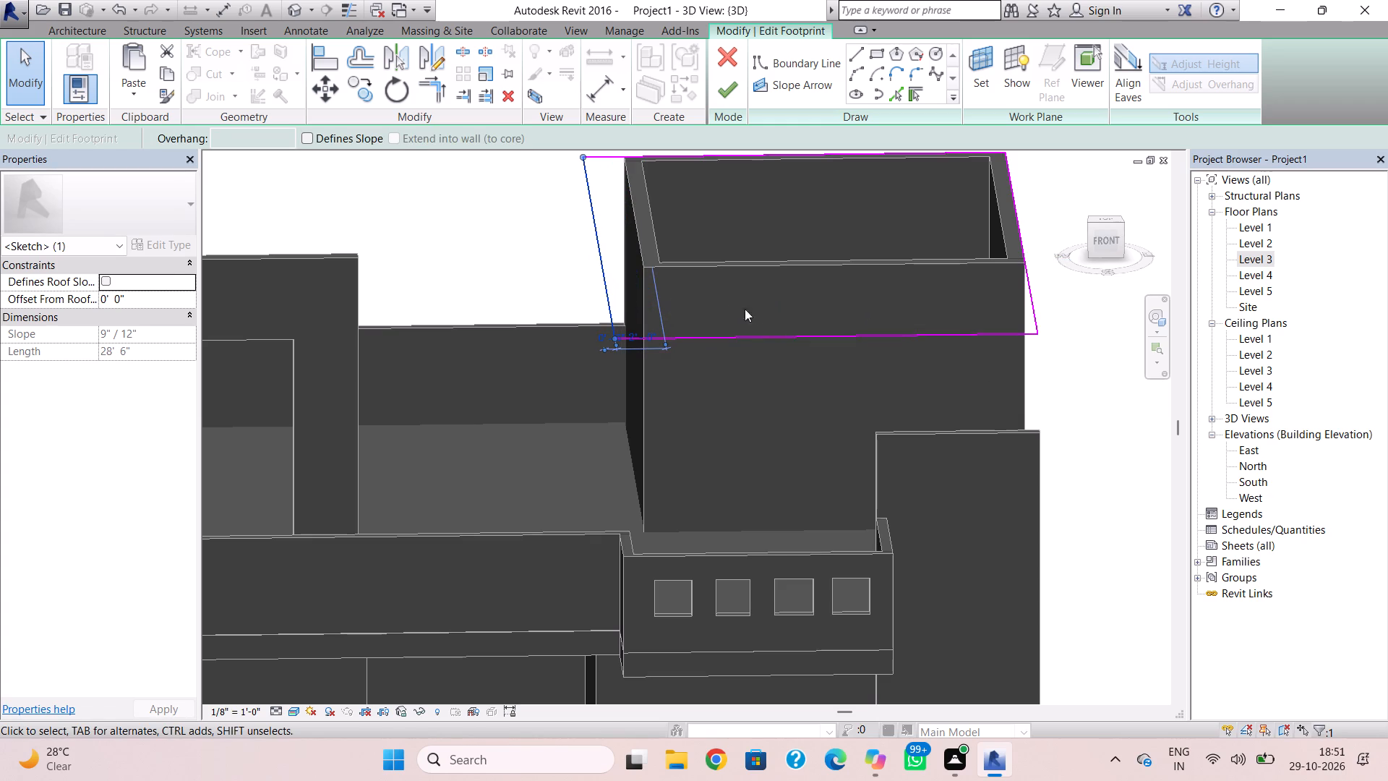
{"action": "left_click", "coordinate": [732, 90]}
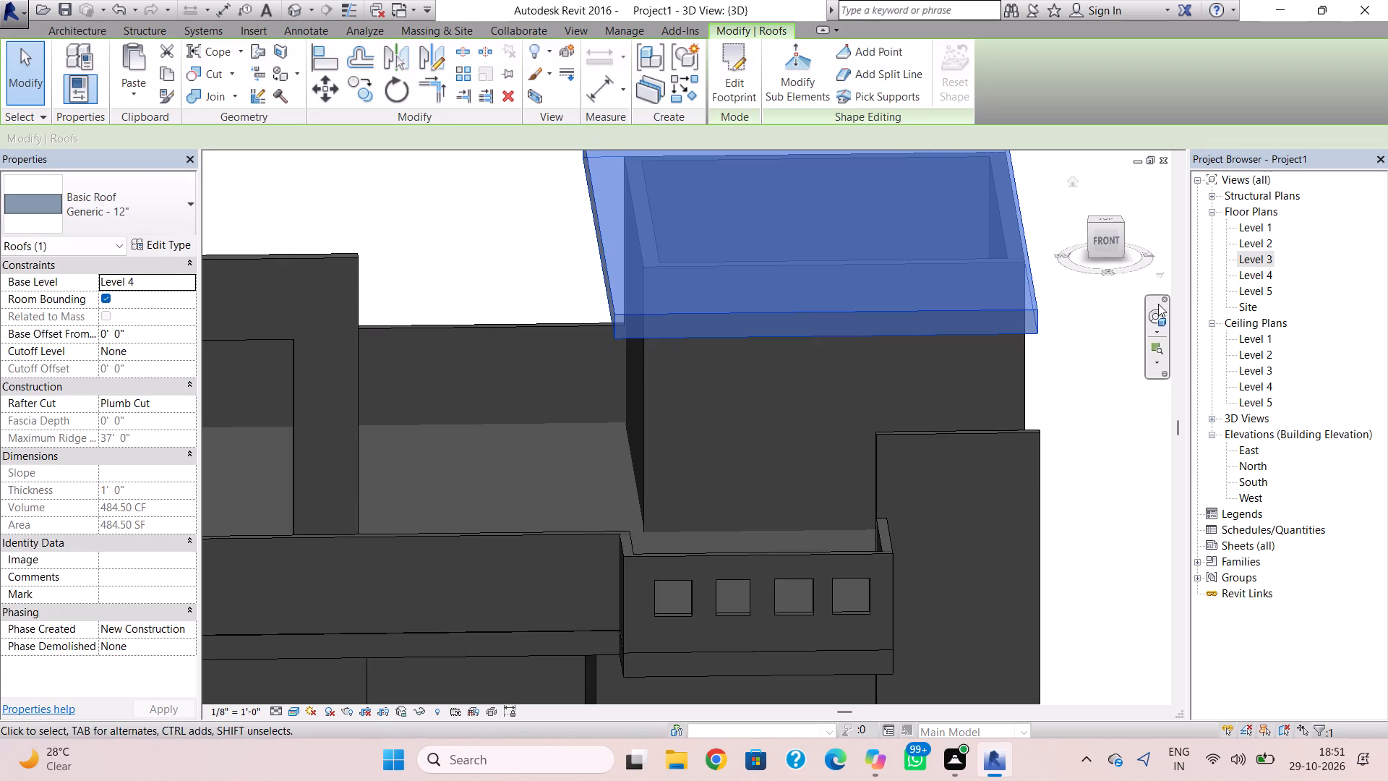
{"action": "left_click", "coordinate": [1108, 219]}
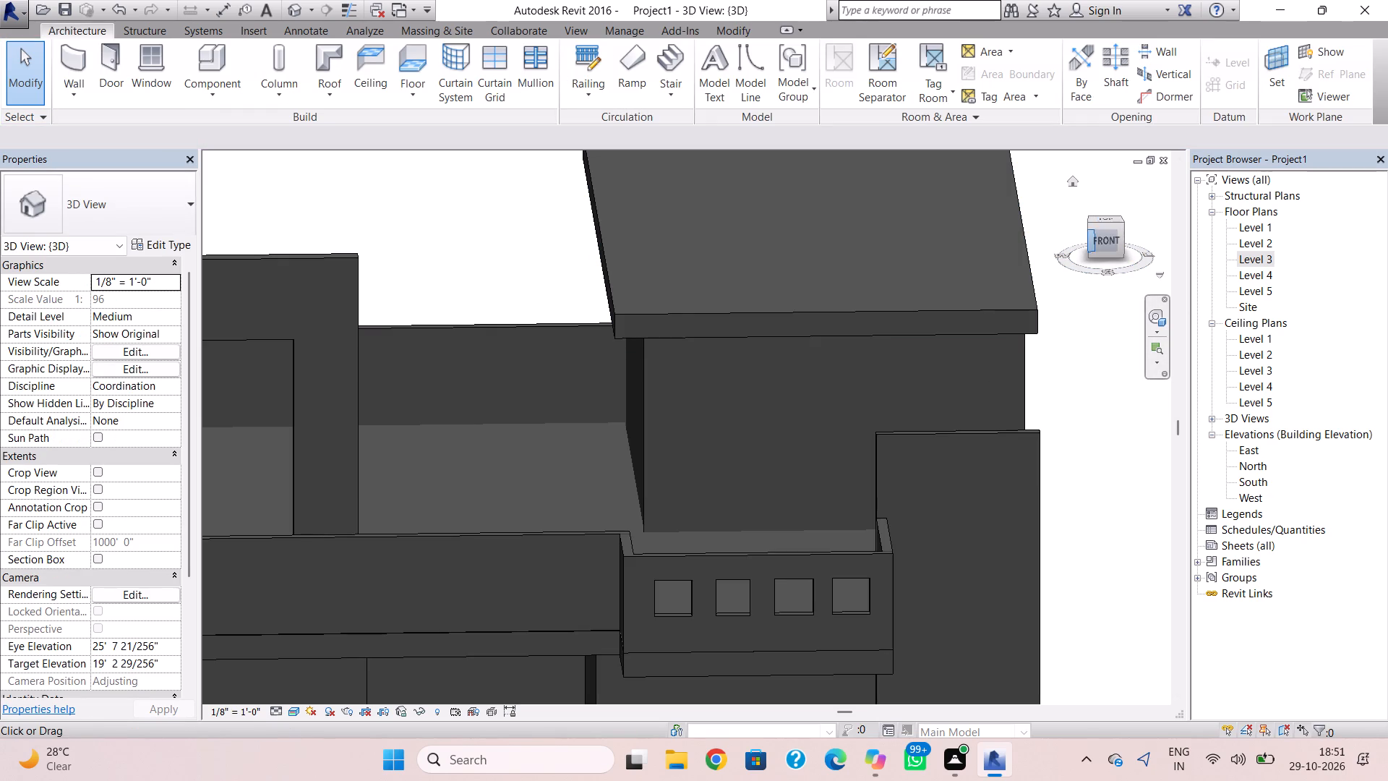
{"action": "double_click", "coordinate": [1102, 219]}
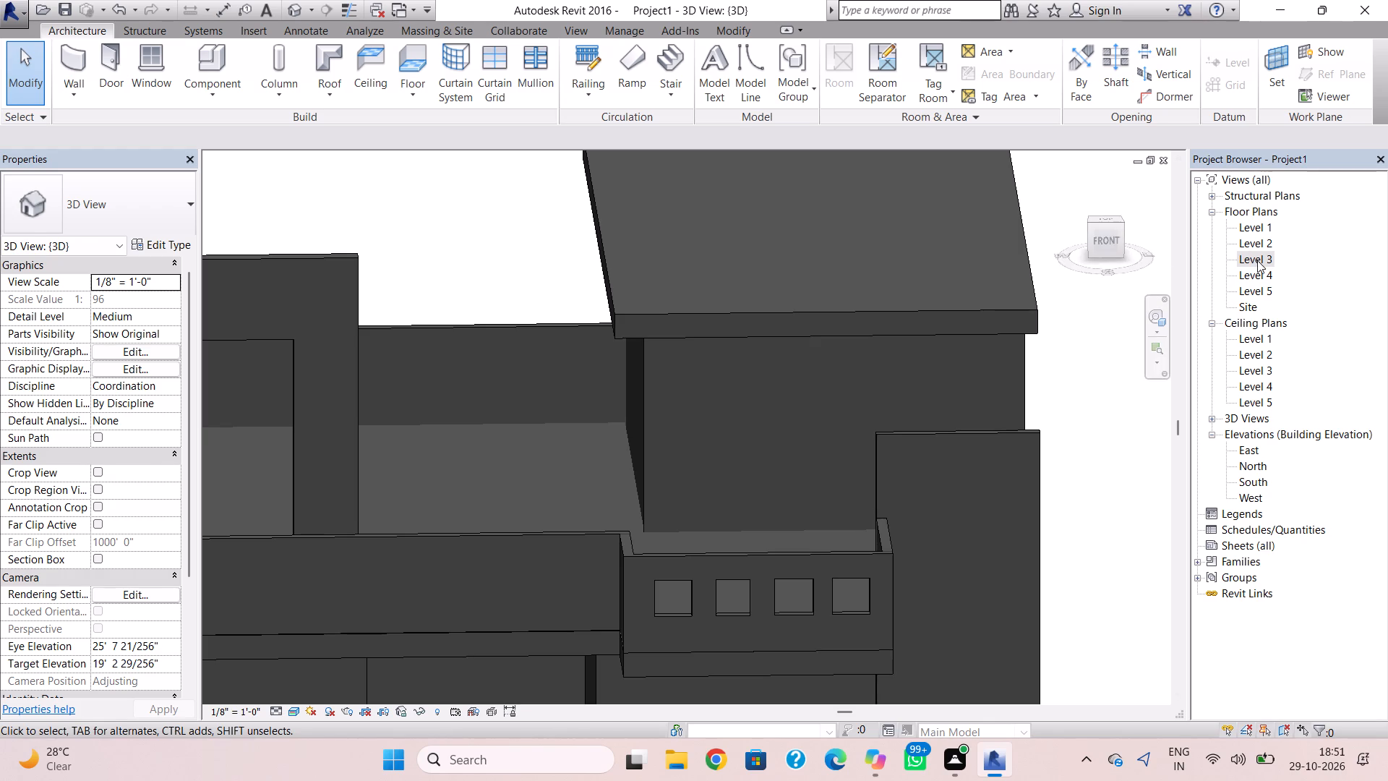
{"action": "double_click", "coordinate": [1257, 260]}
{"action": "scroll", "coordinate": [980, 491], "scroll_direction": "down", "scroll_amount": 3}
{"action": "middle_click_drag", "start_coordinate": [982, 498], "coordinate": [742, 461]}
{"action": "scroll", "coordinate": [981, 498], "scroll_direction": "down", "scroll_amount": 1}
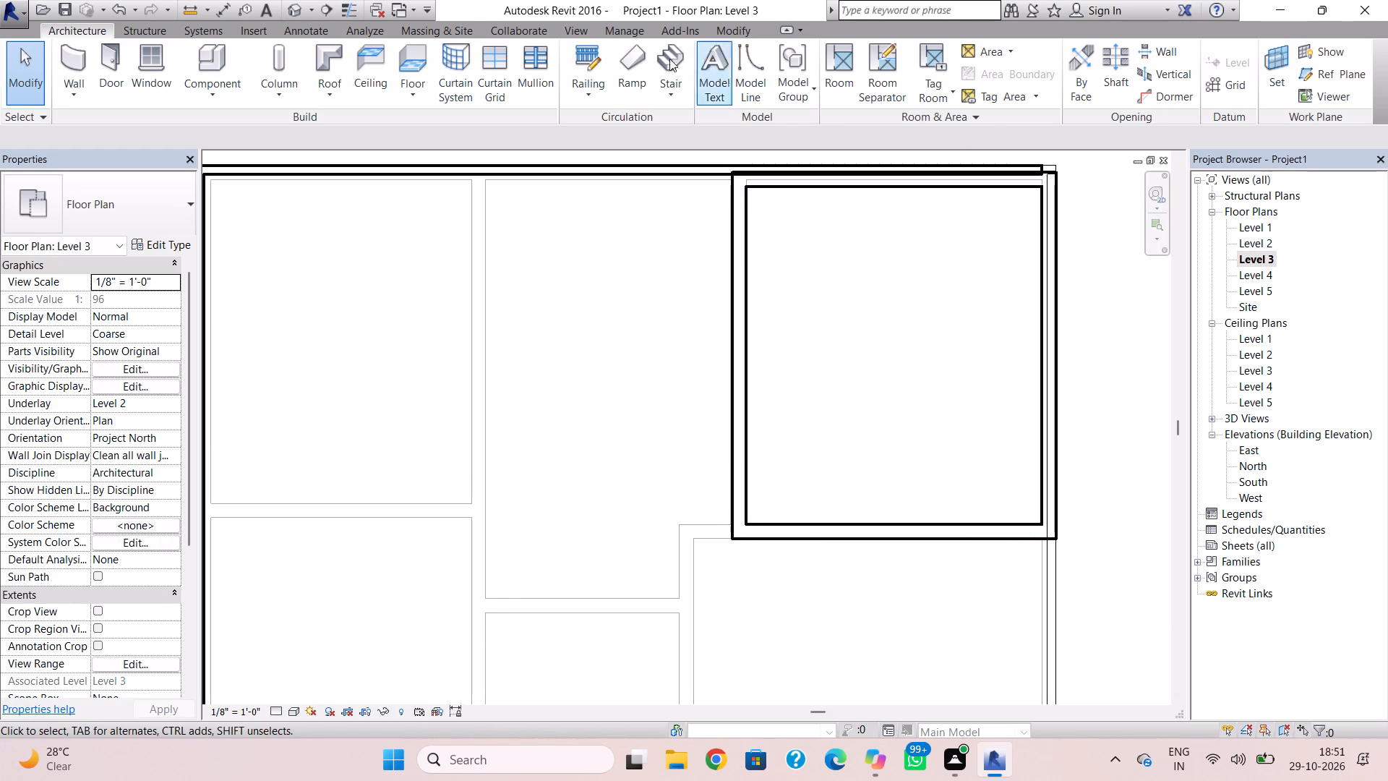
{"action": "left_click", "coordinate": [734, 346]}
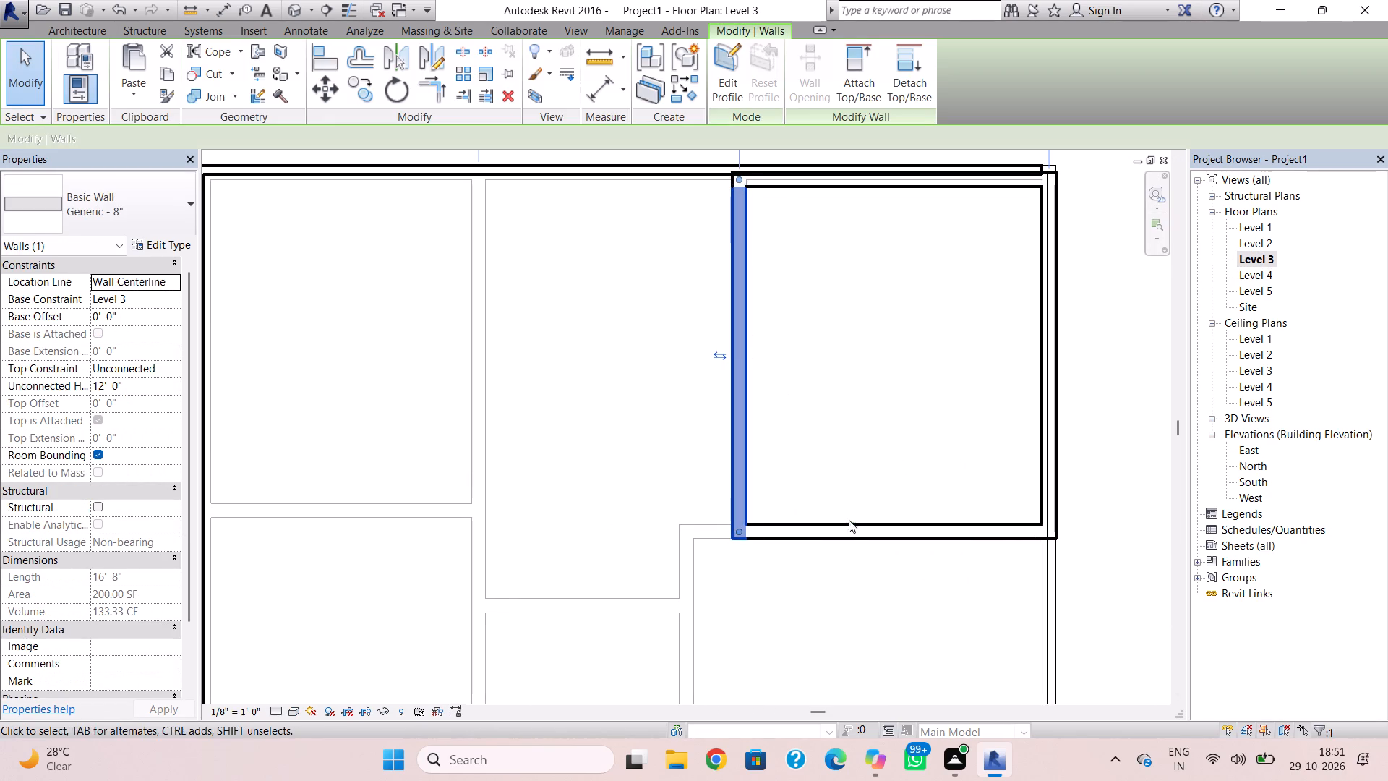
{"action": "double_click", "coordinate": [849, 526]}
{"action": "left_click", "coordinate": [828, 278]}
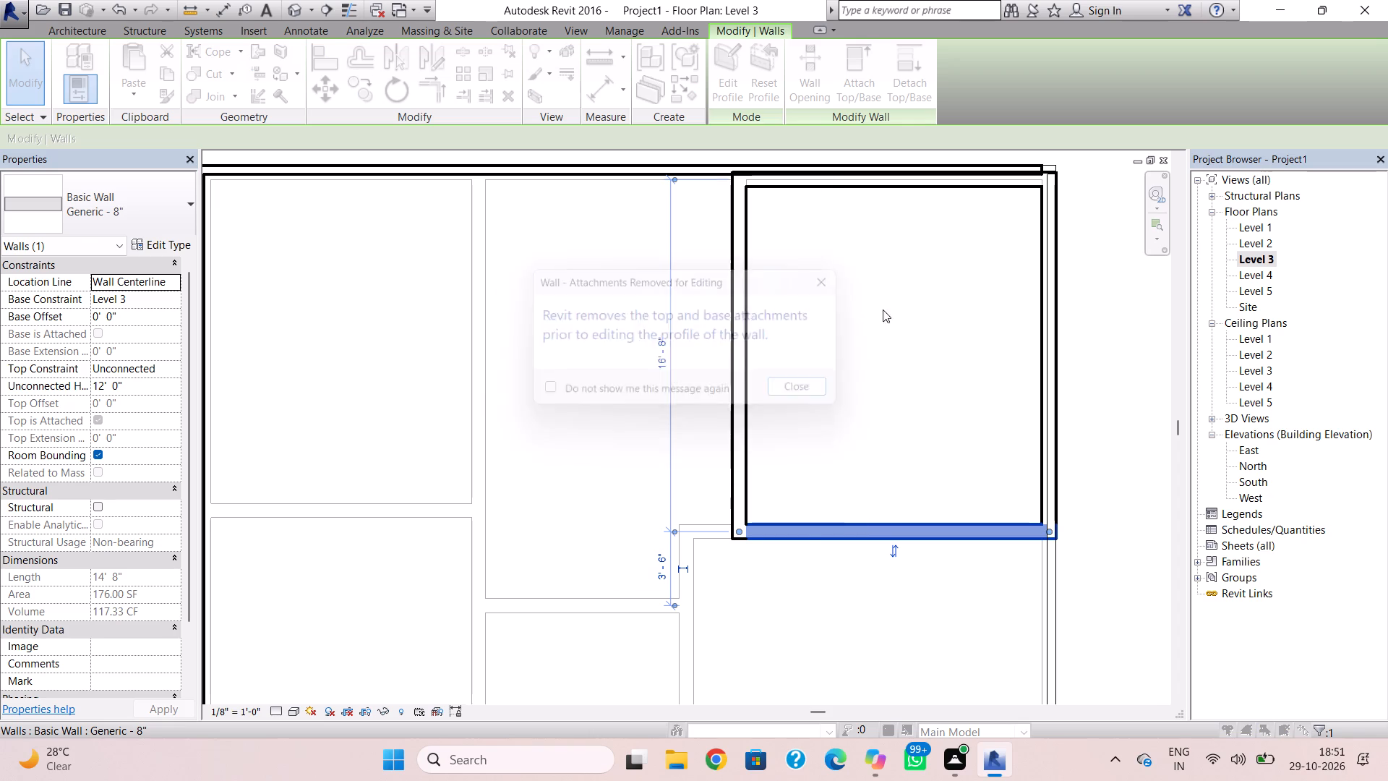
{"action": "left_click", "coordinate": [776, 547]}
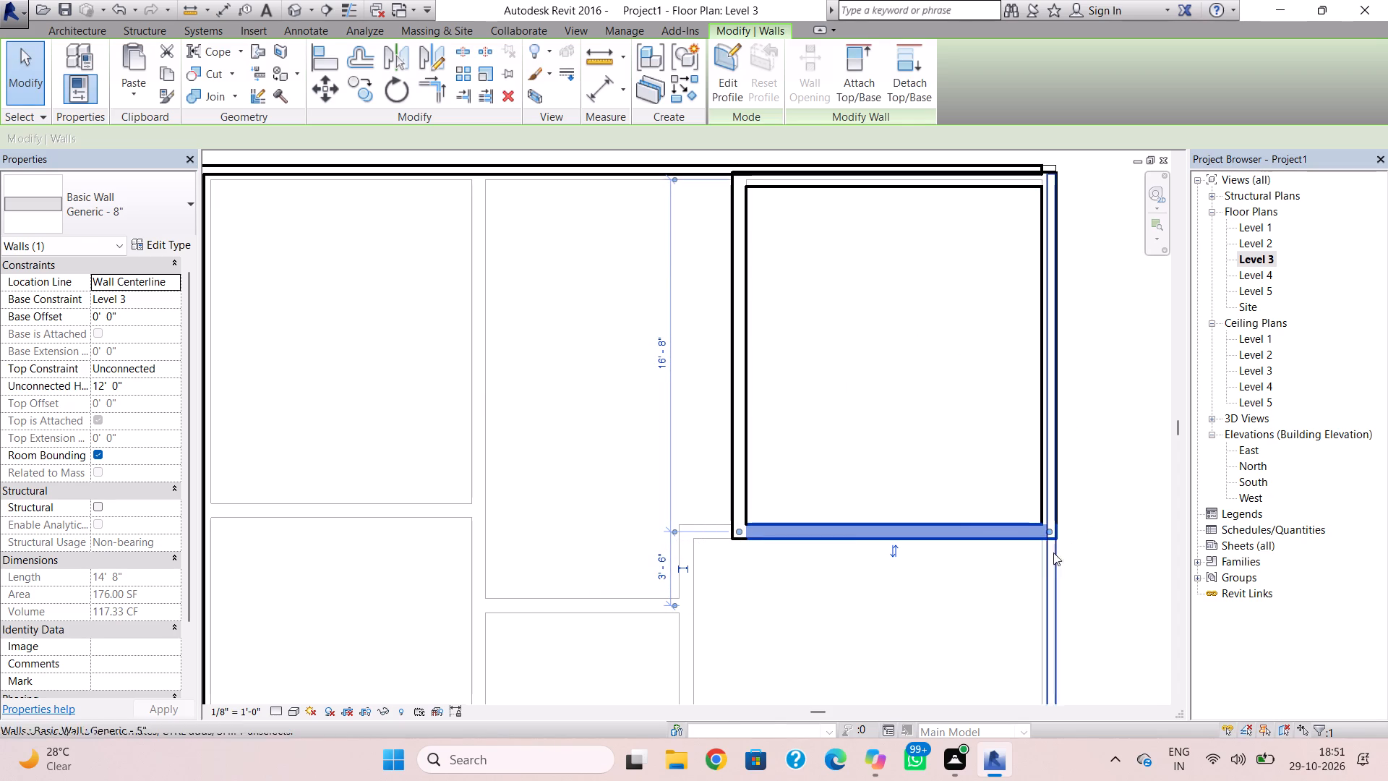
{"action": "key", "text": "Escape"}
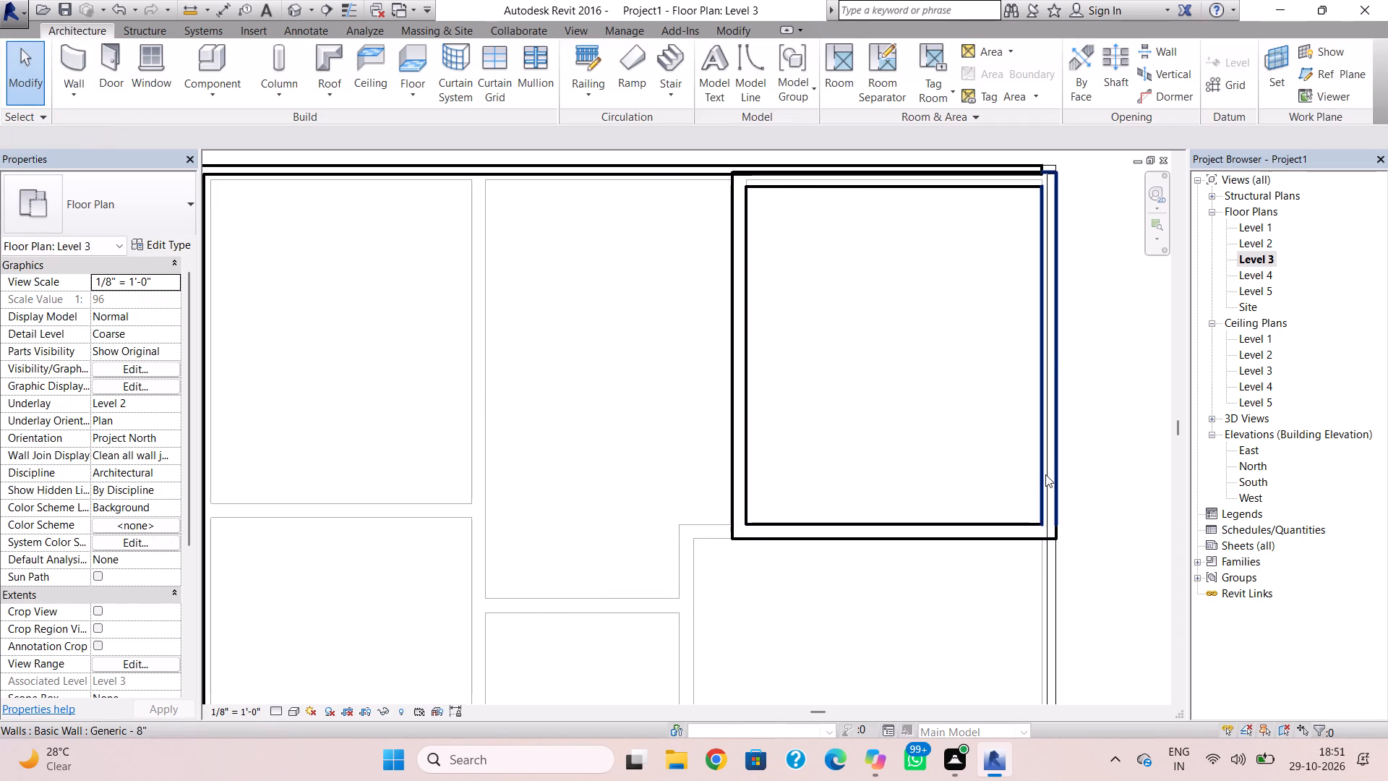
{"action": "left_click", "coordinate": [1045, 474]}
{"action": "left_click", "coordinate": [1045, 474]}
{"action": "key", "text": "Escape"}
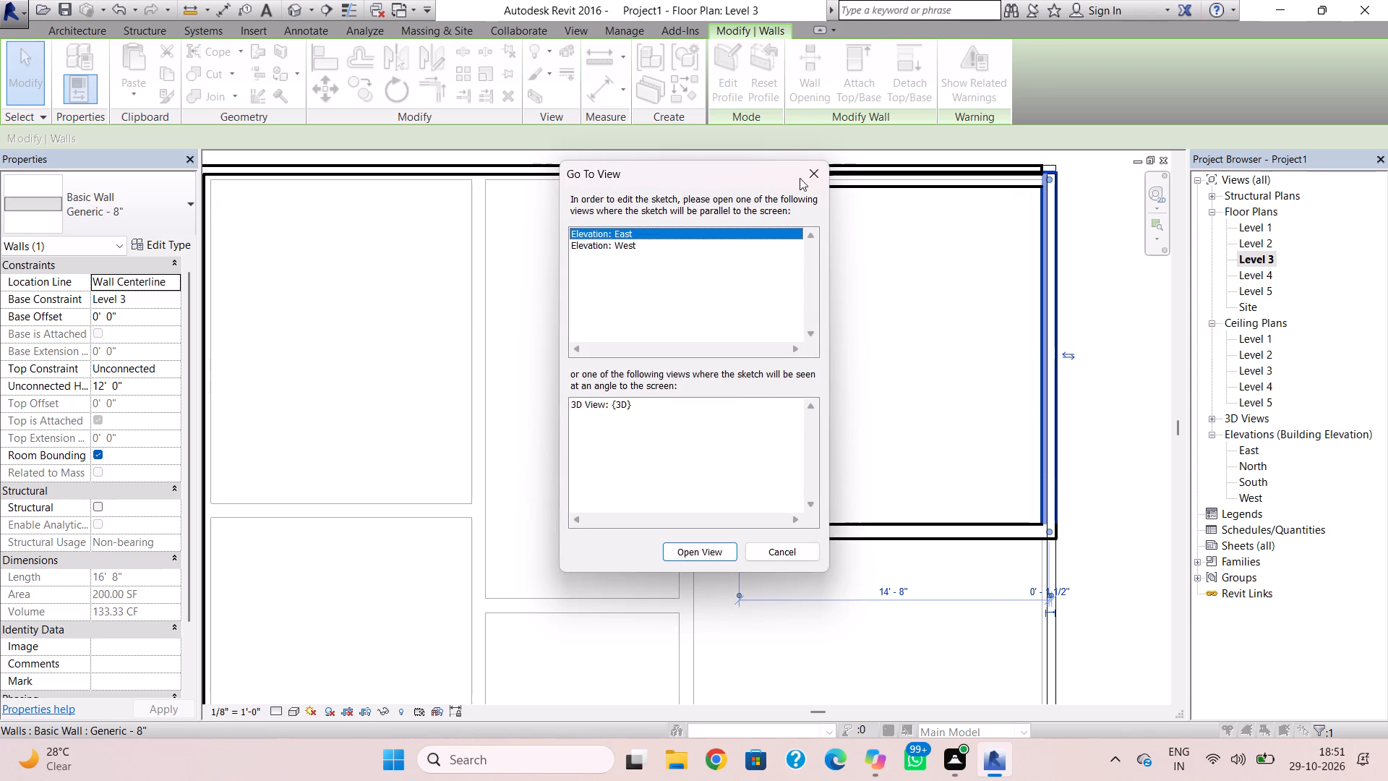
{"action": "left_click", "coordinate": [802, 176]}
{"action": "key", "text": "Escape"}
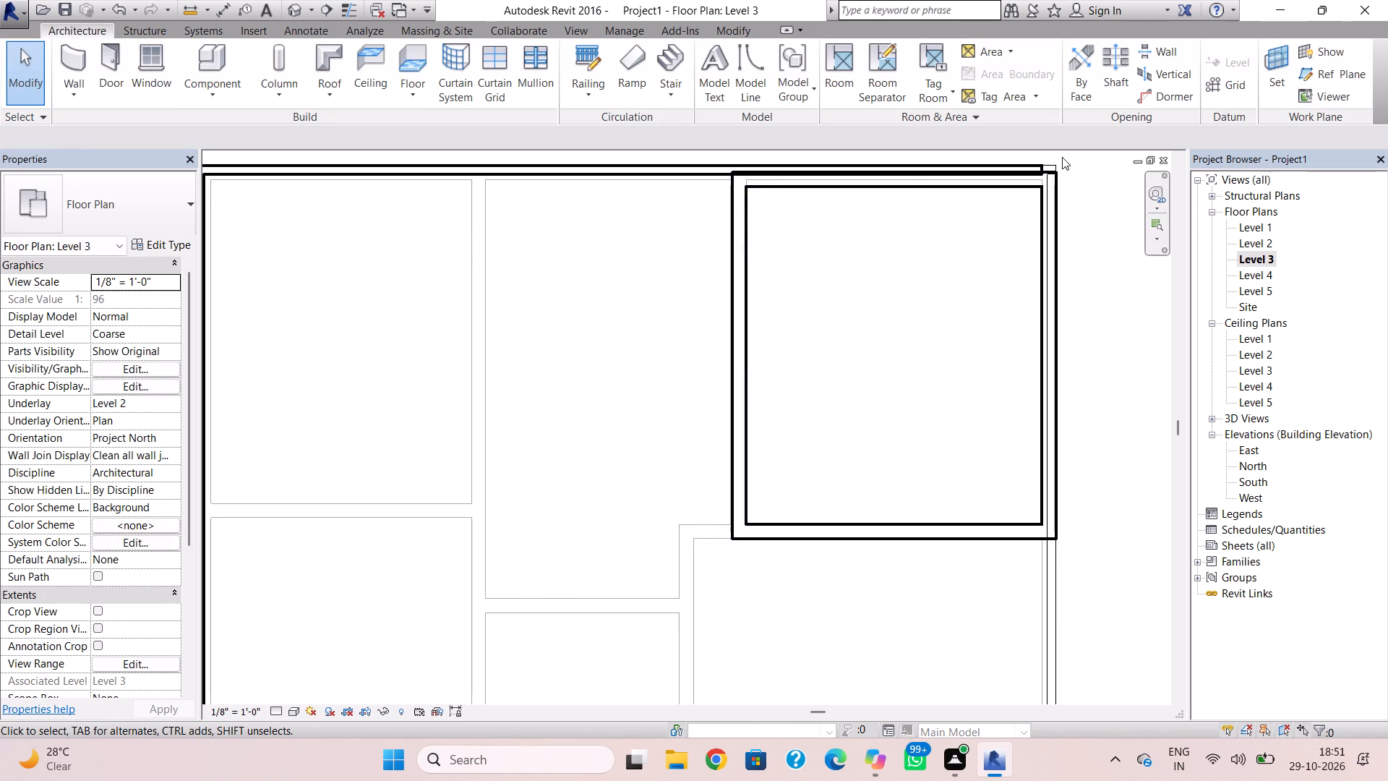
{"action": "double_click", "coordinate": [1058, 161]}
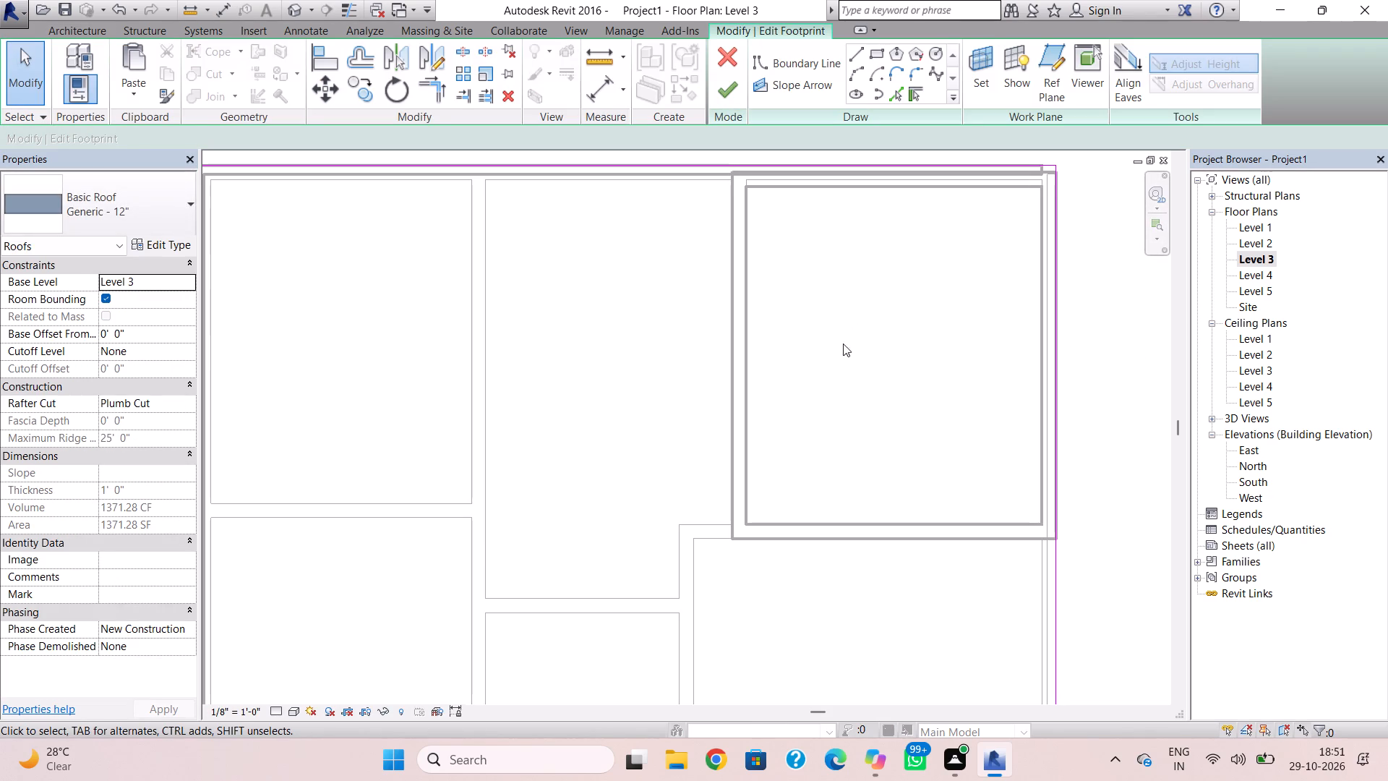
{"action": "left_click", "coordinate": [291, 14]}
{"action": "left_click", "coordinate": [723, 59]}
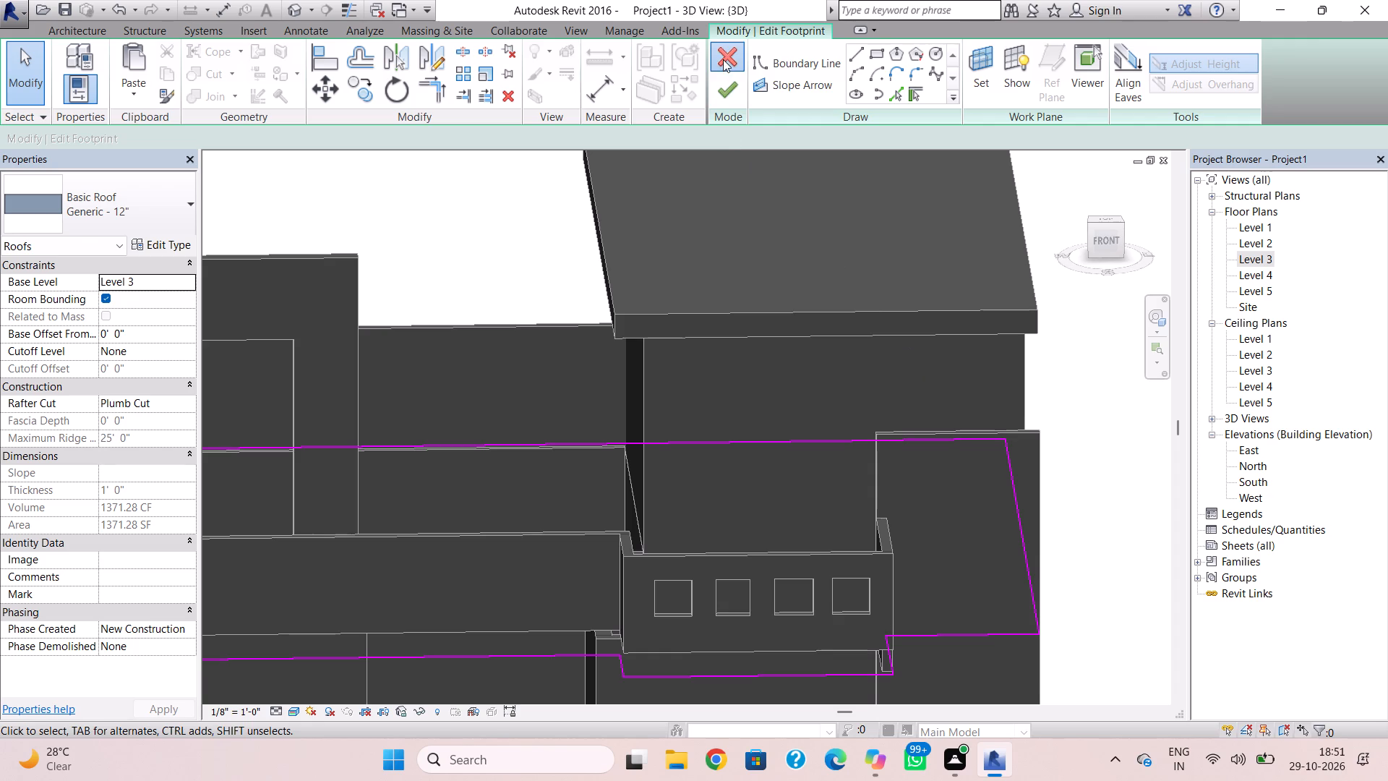
Reopen the rooftop room roof's footprint in the Level 4 plan and pull its front edge back to about 8' from the room.
{"action": "double_click", "coordinate": [682, 312]}
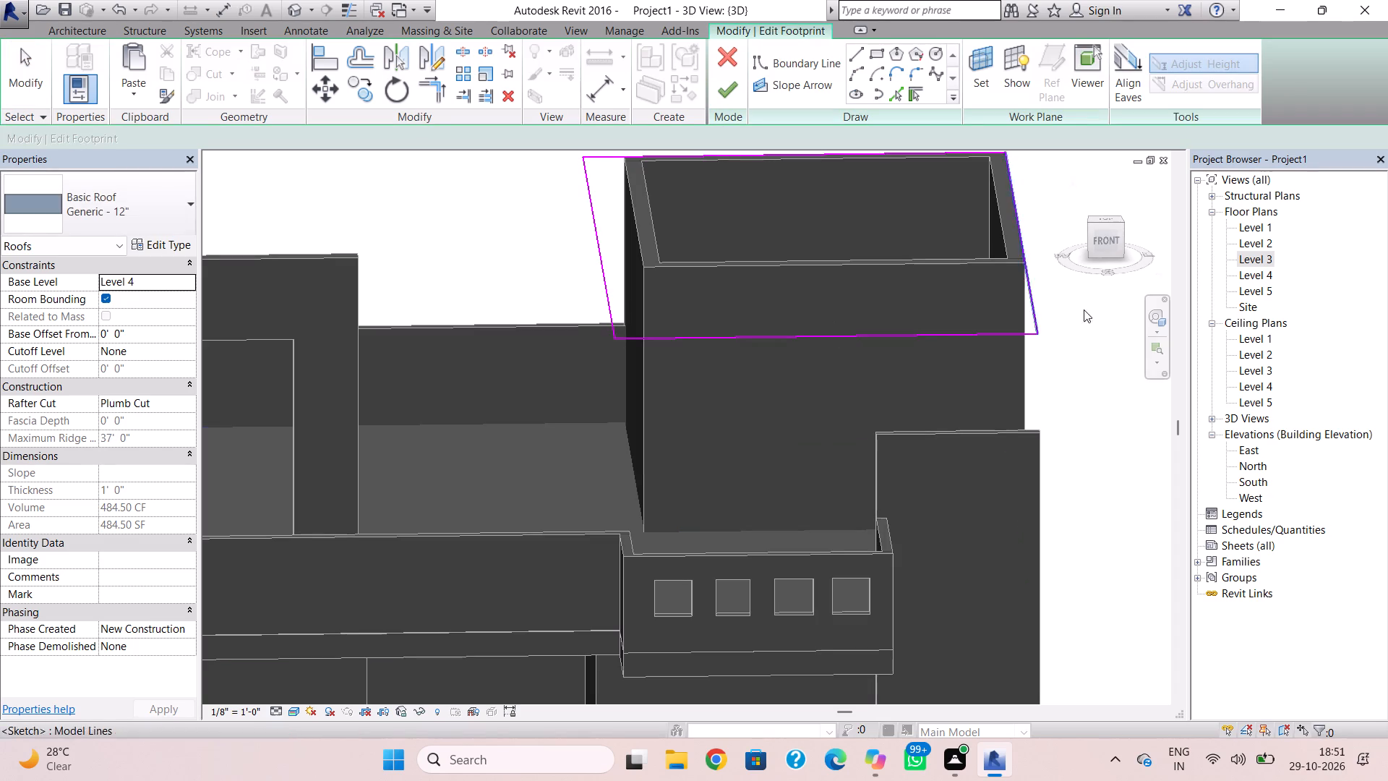
{"action": "double_click", "coordinate": [1248, 281]}
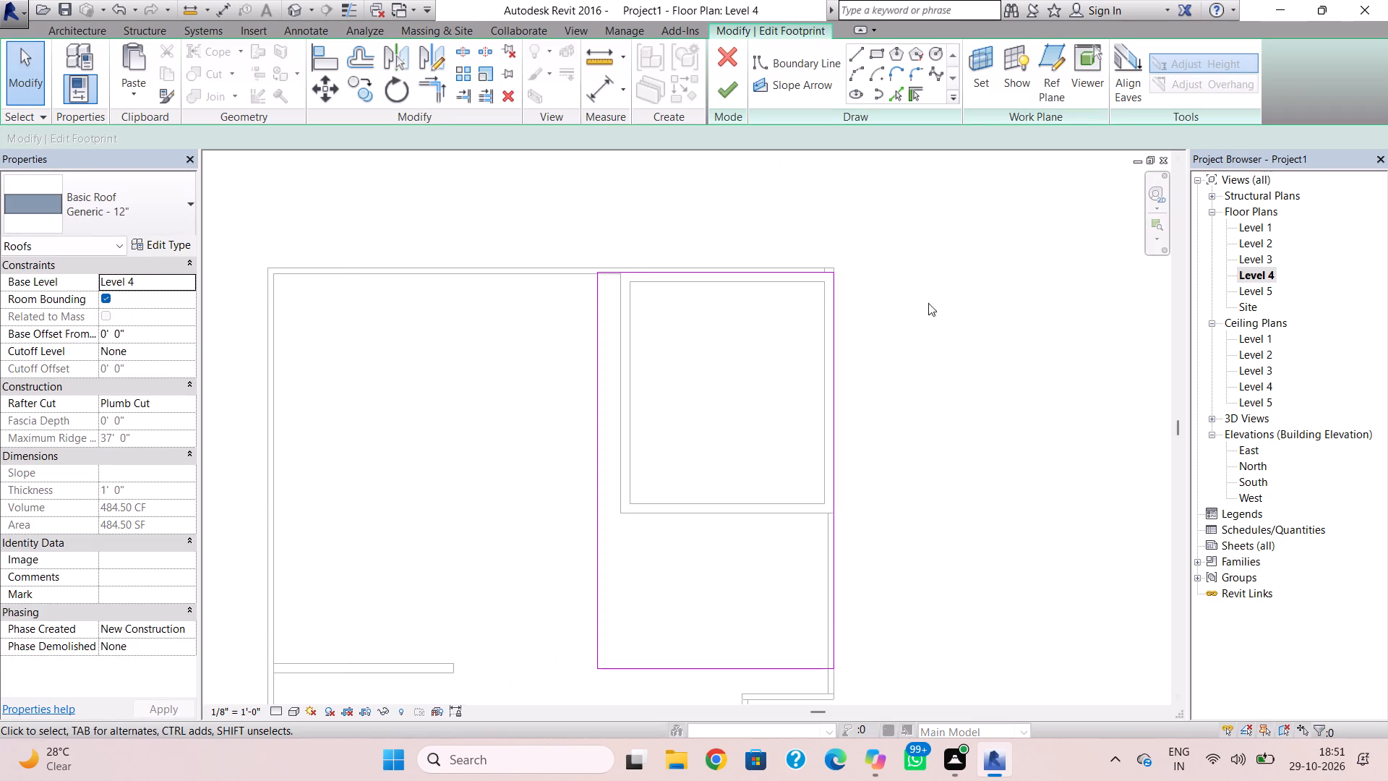
{"action": "scroll", "coordinate": [886, 332], "scroll_direction": "down", "scroll_amount": 1}
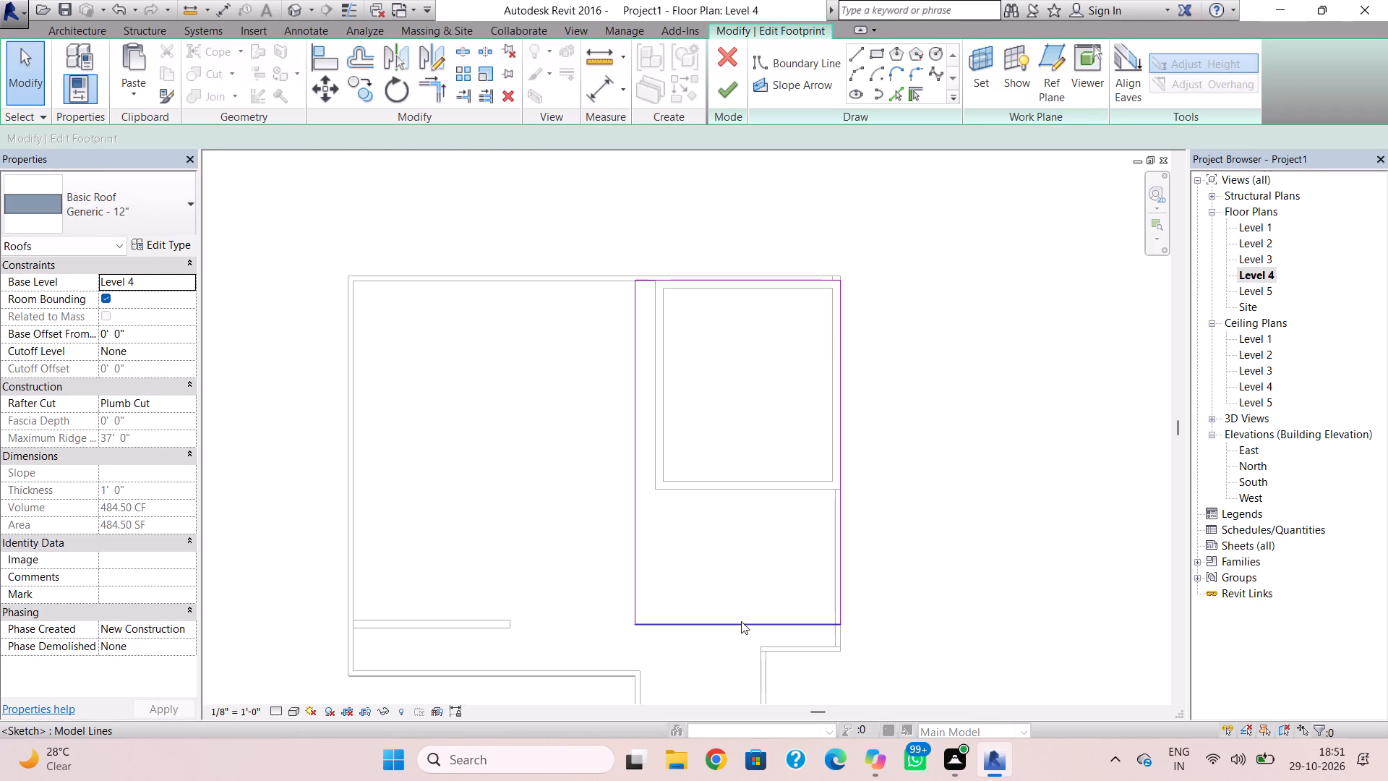
{"action": "left_click", "coordinate": [741, 621]}
{"action": "key", "text": "Up"}
{"action": "key", "text": "Up"}
{"action": "key", "text": "Up"}
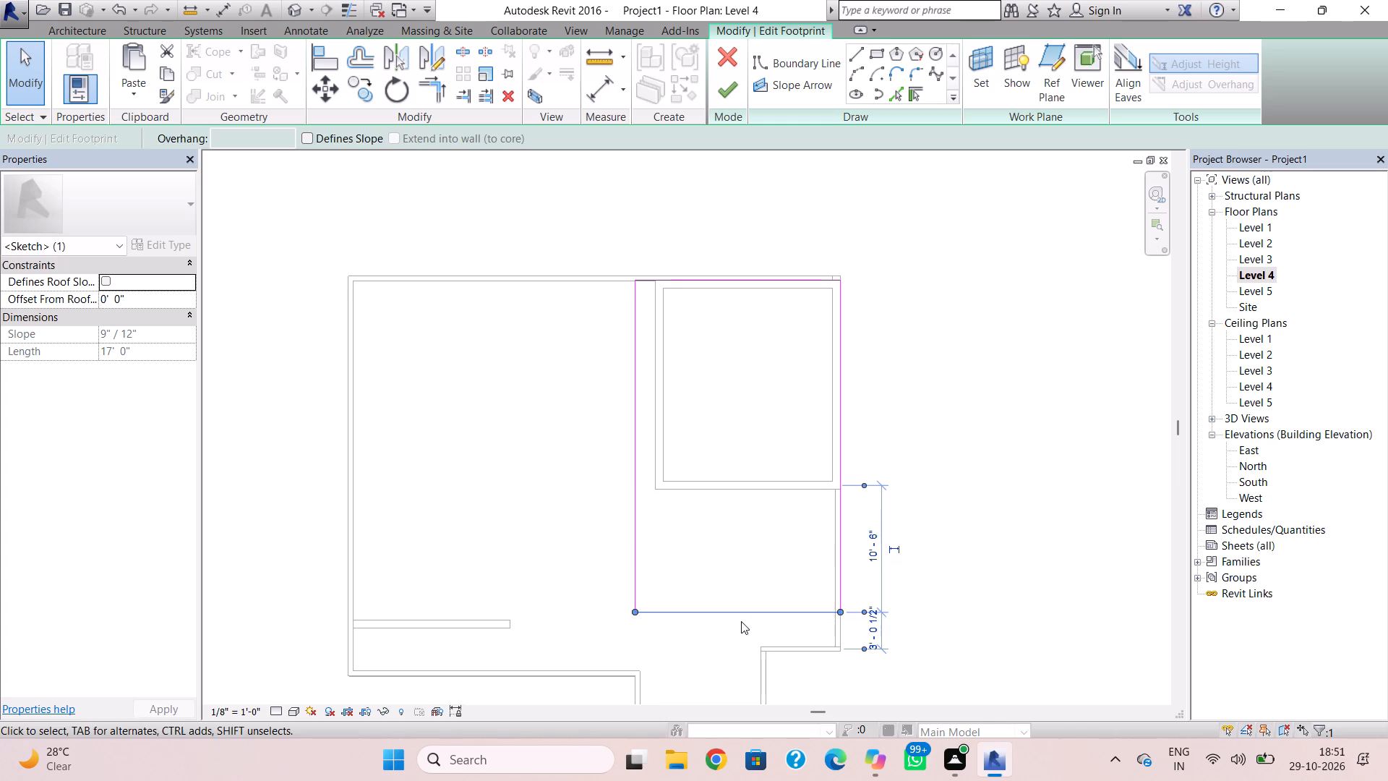
{"action": "key", "text": "Up"}
{"action": "key", "text": "Up"}
{"action": "key", "text": "Up"}
{"action": "key", "text": "Up"}
{"action": "key", "text": "Up"}
{"action": "key", "text": "Up"}
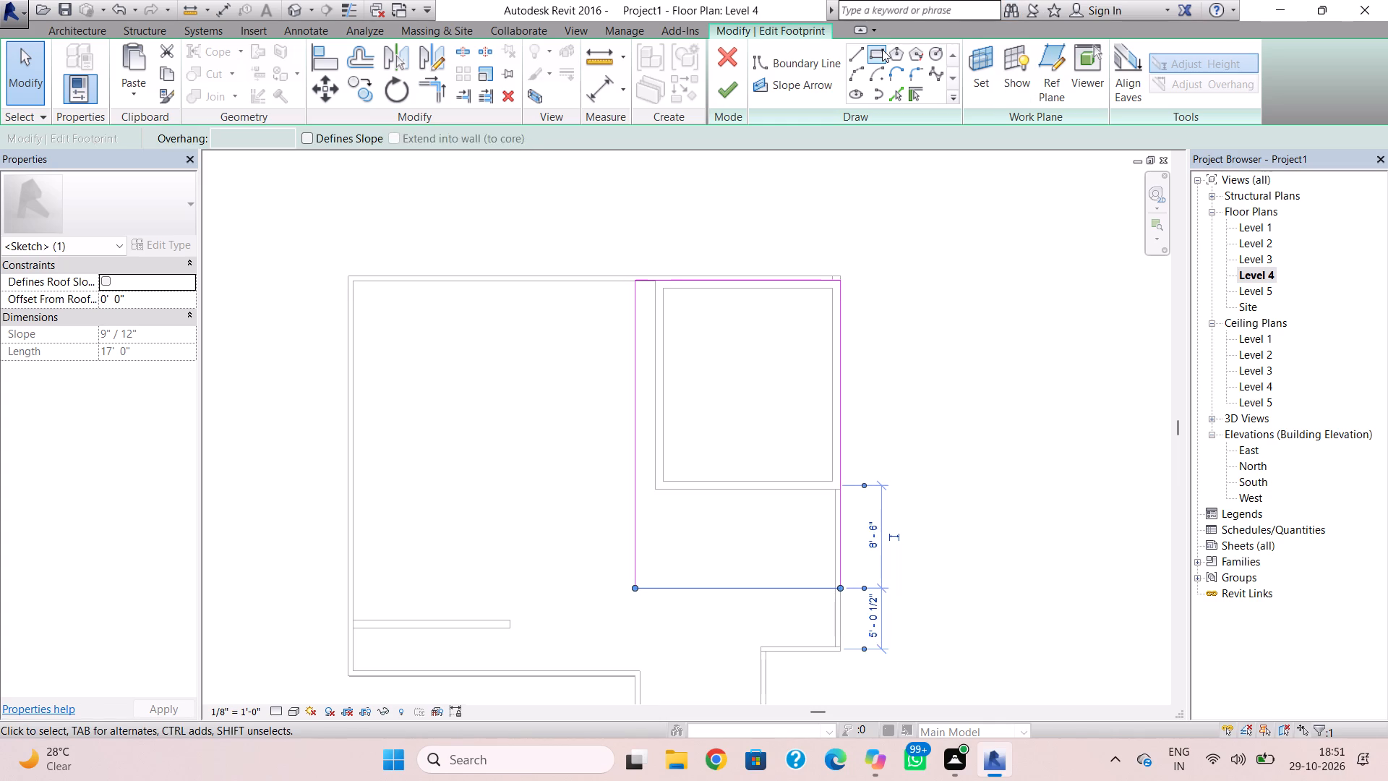
{"action": "key", "text": "Up"}
Sketch a row of five rectangular openings, 5' 0" long and about 1' 6" to 1' 10" wide, in the front overhang and finish the footprint.
{"action": "left_click", "coordinate": [882, 49]}
{"action": "left_click", "coordinate": [662, 506]}
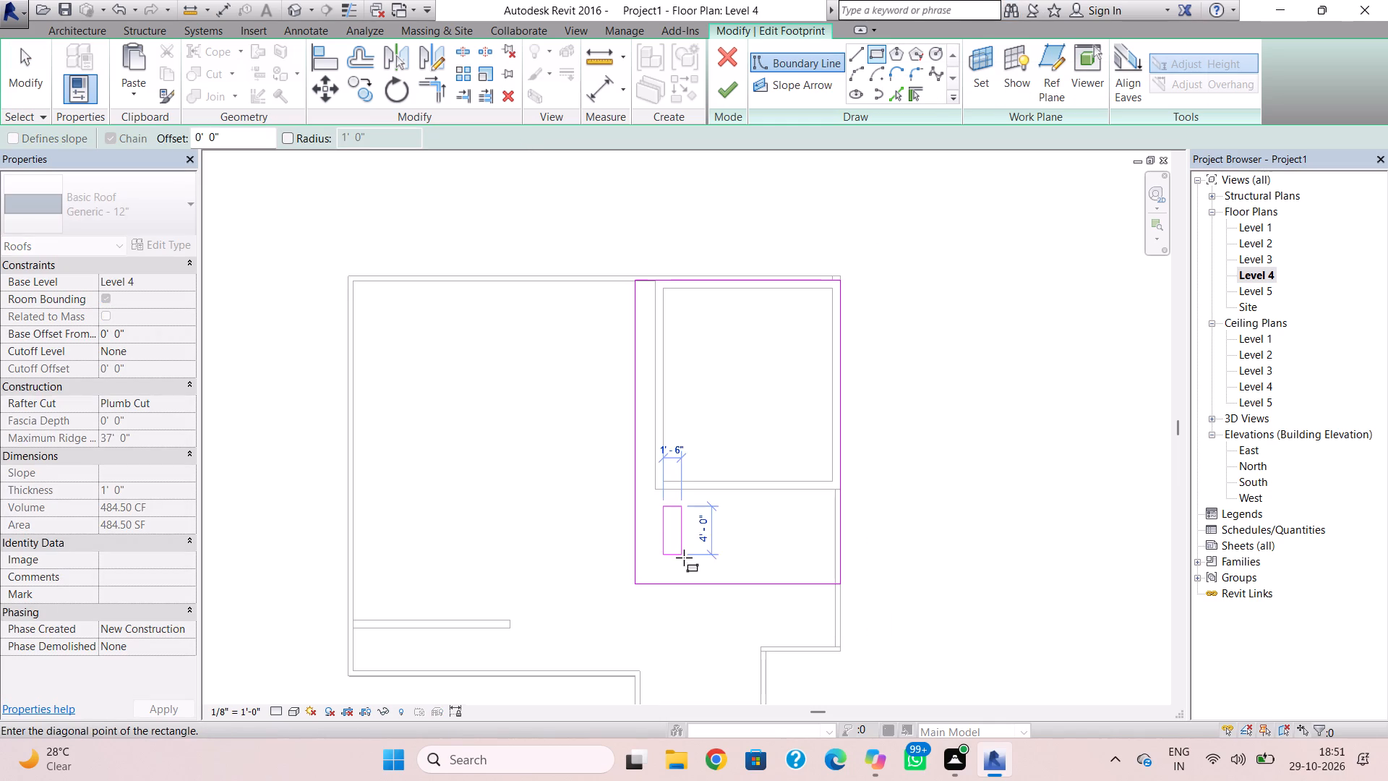
{"action": "left_click", "coordinate": [681, 569]}
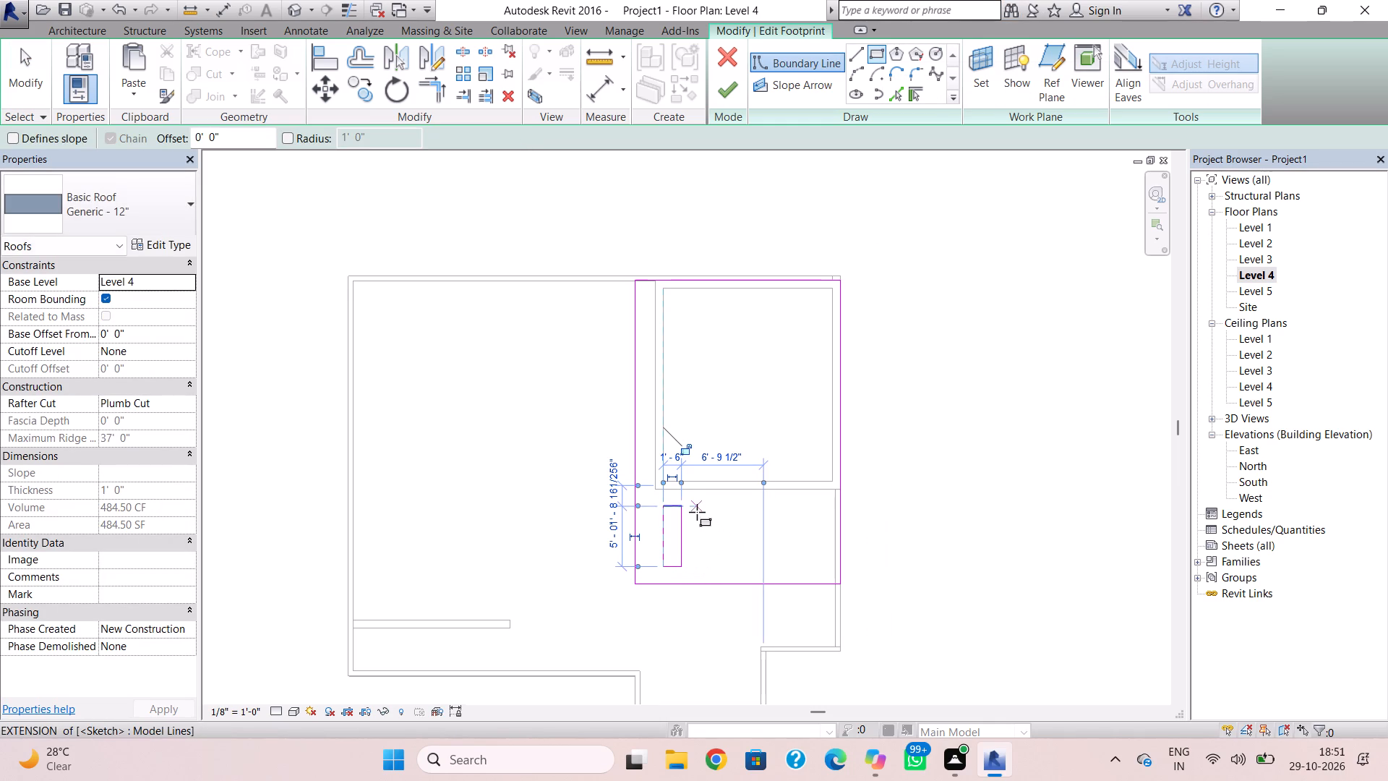
{"action": "left_click", "coordinate": [696, 512]}
{"action": "left_click", "coordinate": [715, 566]}
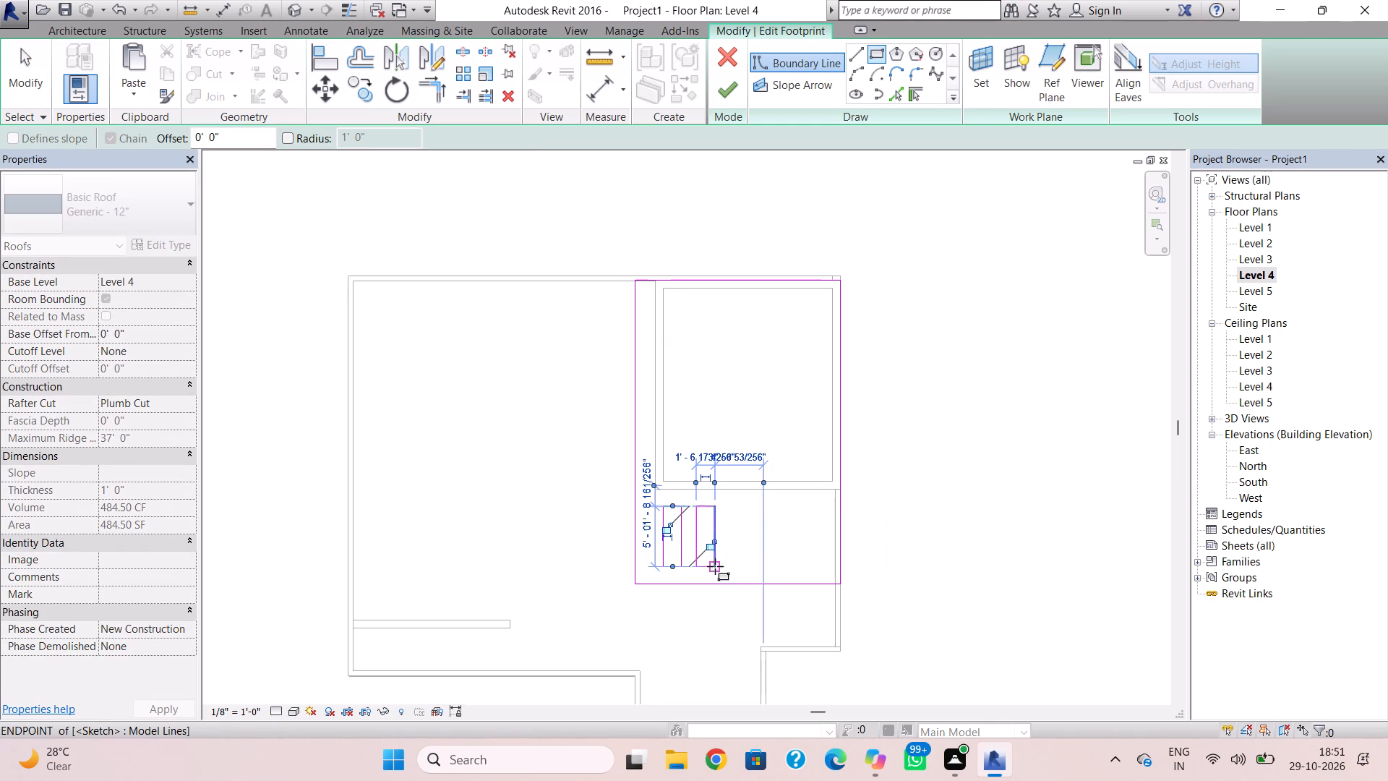
{"action": "left_click", "coordinate": [727, 509]}
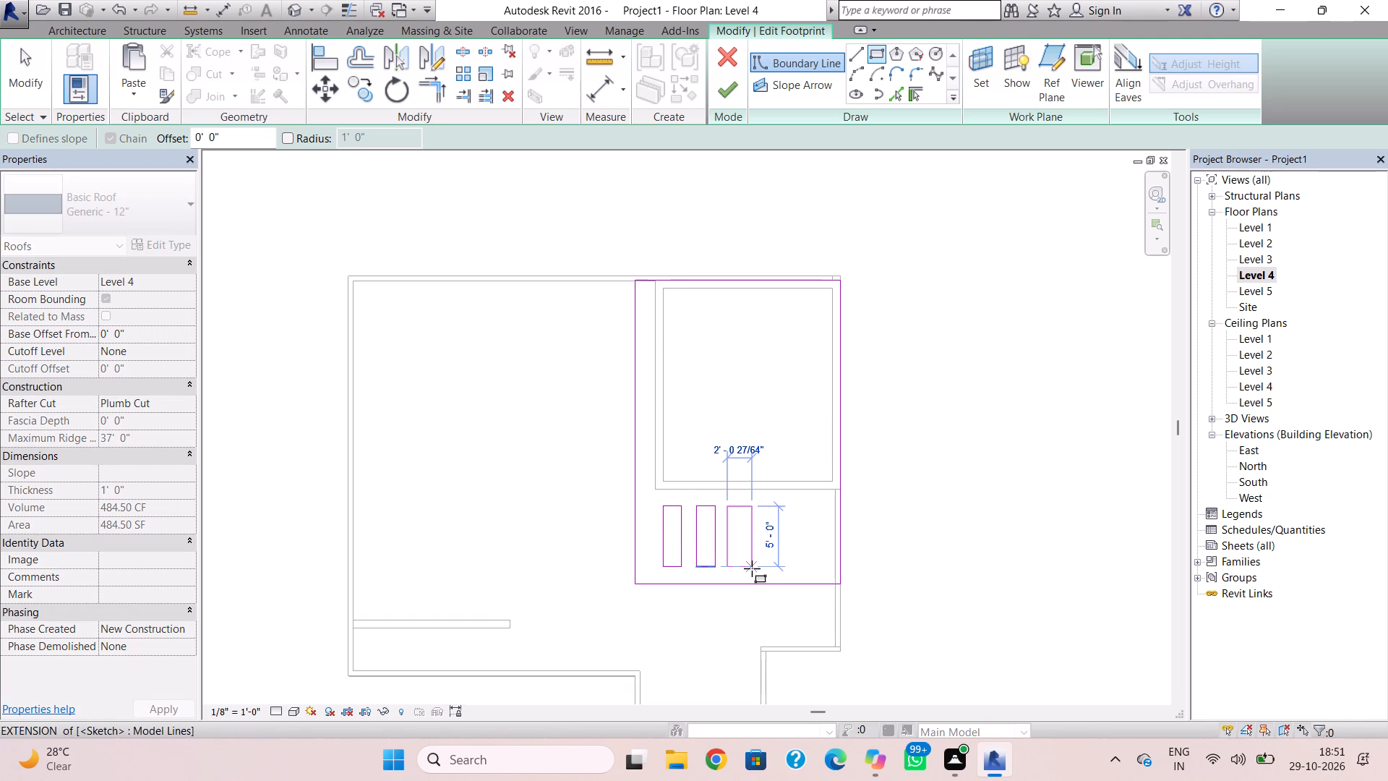
{"action": "left_click", "coordinate": [750, 569]}
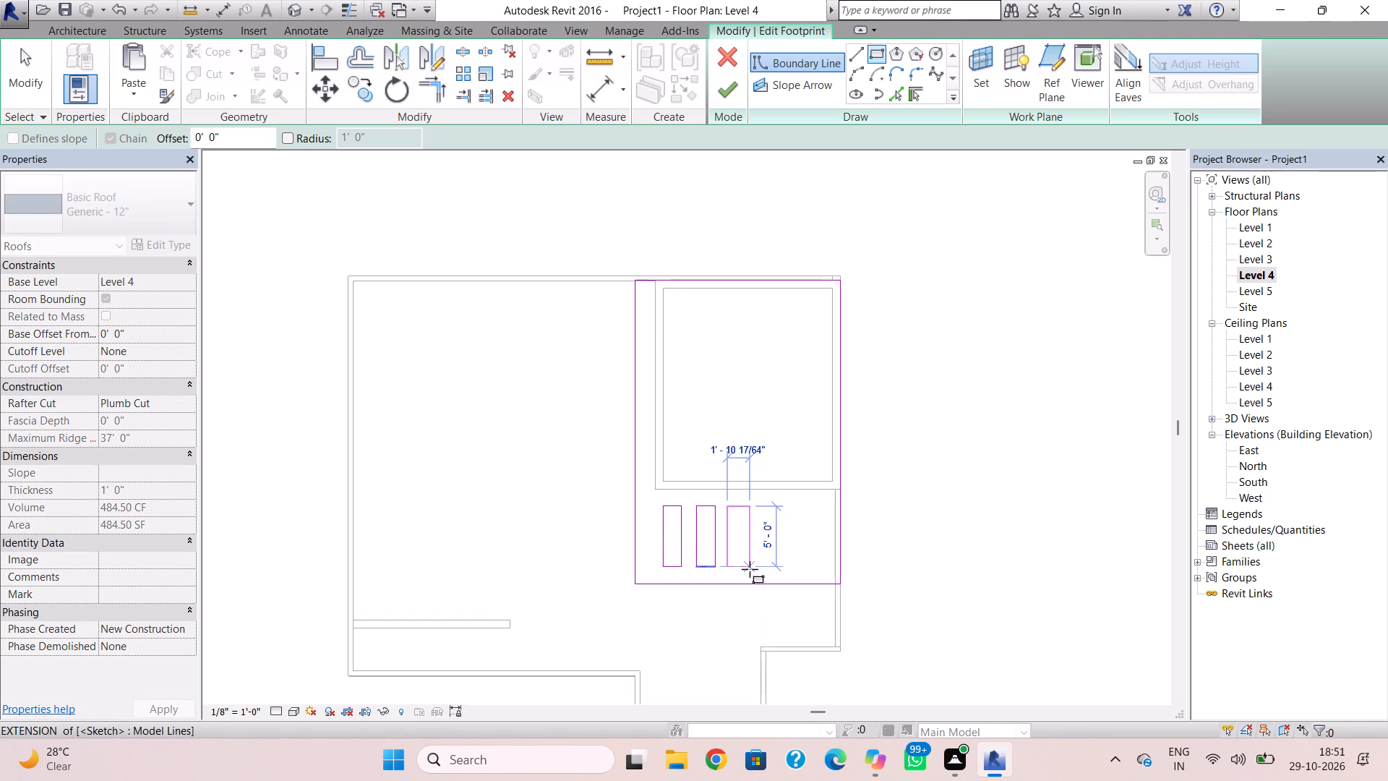
{"action": "left_click", "coordinate": [763, 511]}
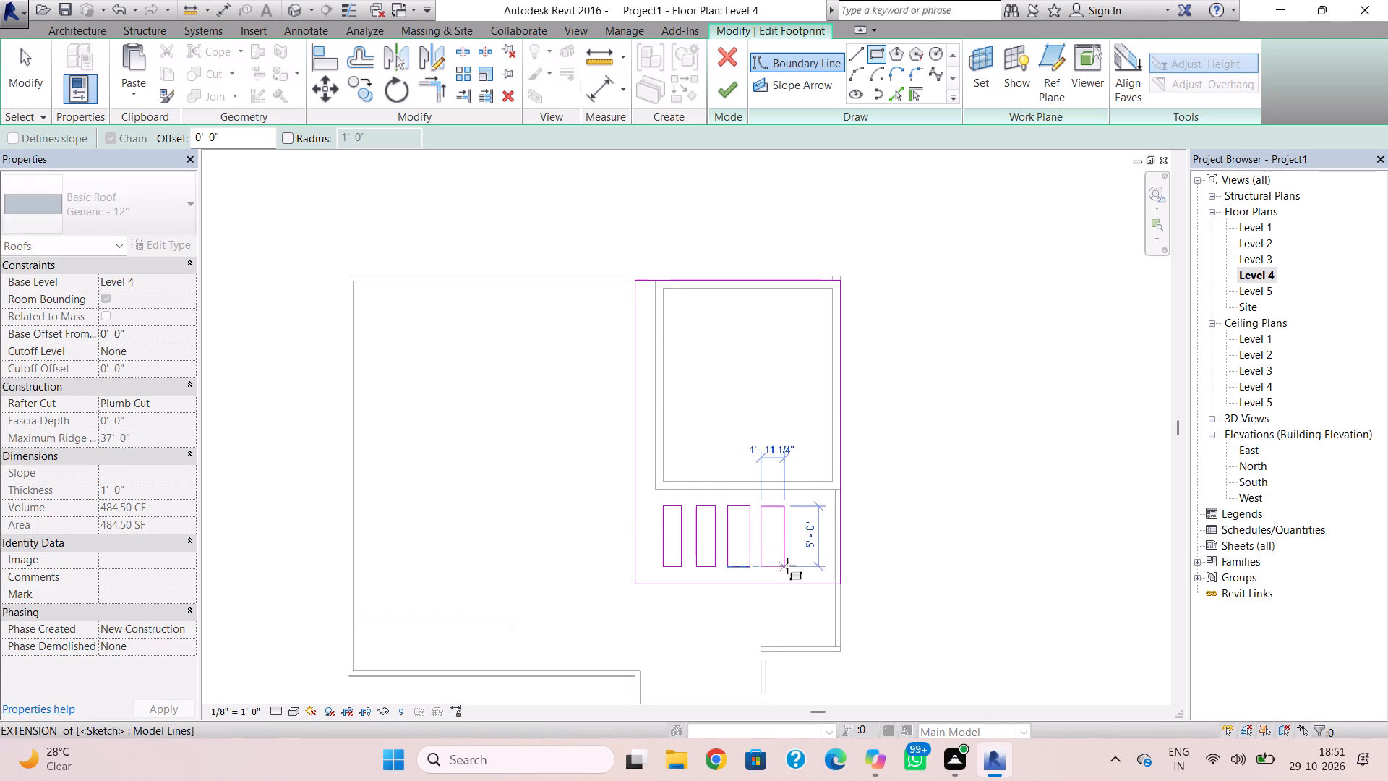
{"action": "left_click", "coordinate": [783, 567]}
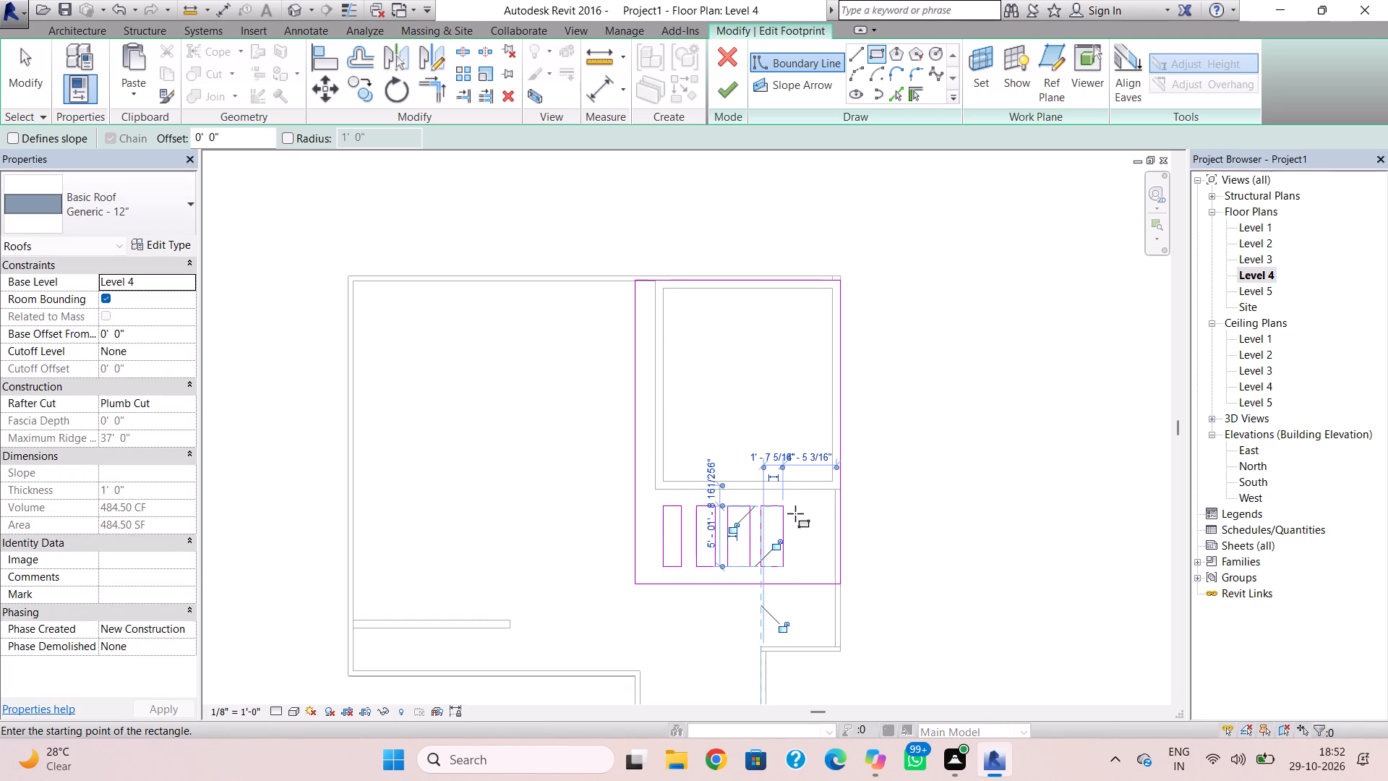
{"action": "left_click", "coordinate": [794, 508]}
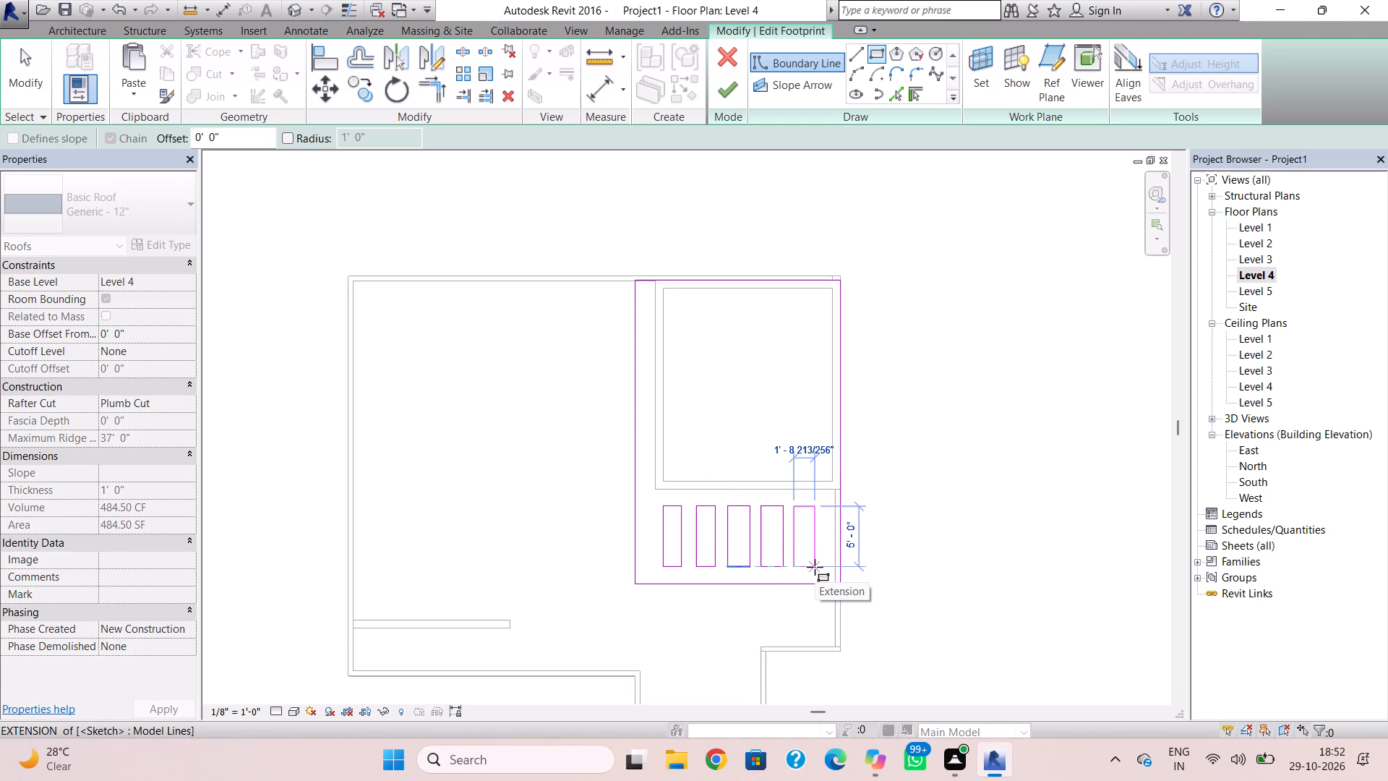
{"action": "left_click", "coordinate": [815, 567]}
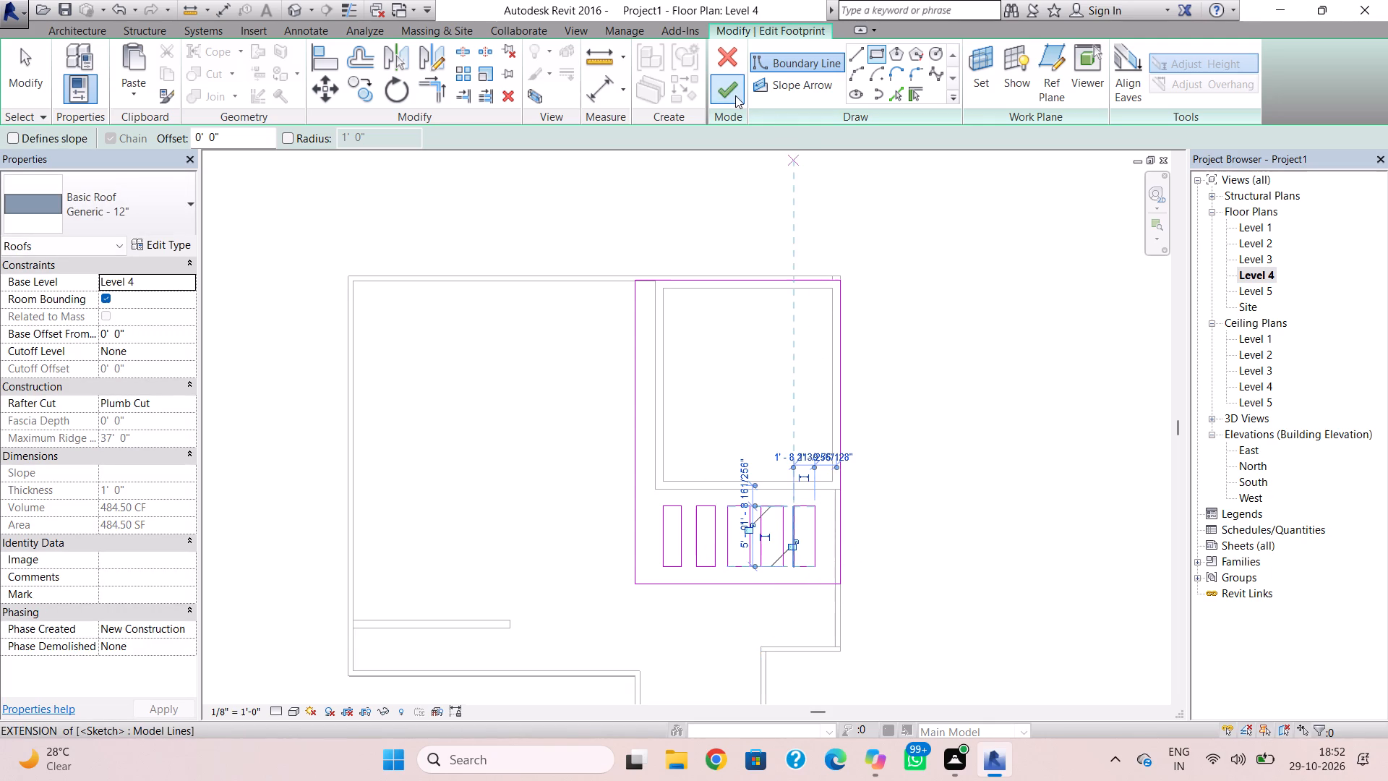
{"action": "left_click", "coordinate": [734, 95]}
{"action": "left_click", "coordinate": [915, 251]}
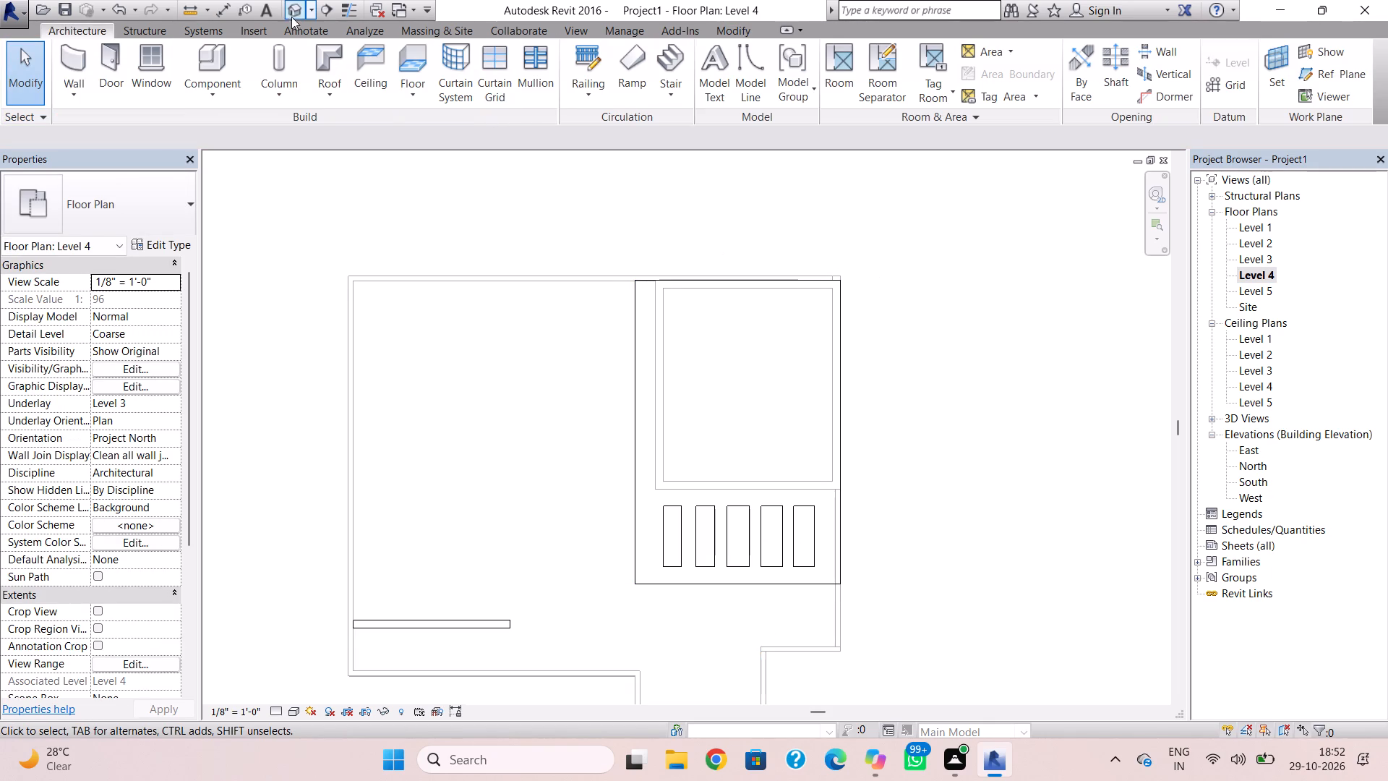
Open the 3D view and save the project as REVIT INTERNSHIP 30.
{"action": "left_click", "coordinate": [294, 6]}
{"action": "left_click", "coordinate": [701, 340]}
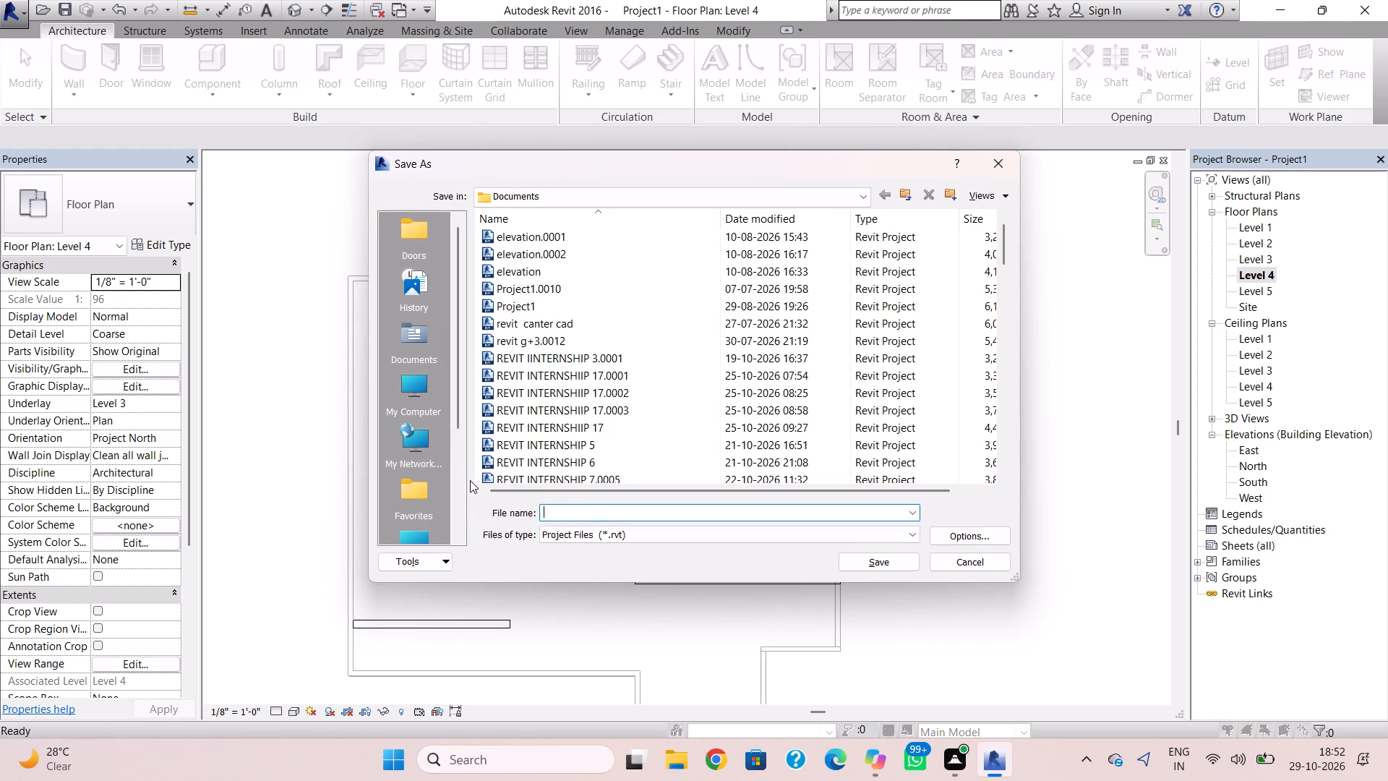
{"action": "type", "text": "REVIT INTERNSHIP"}
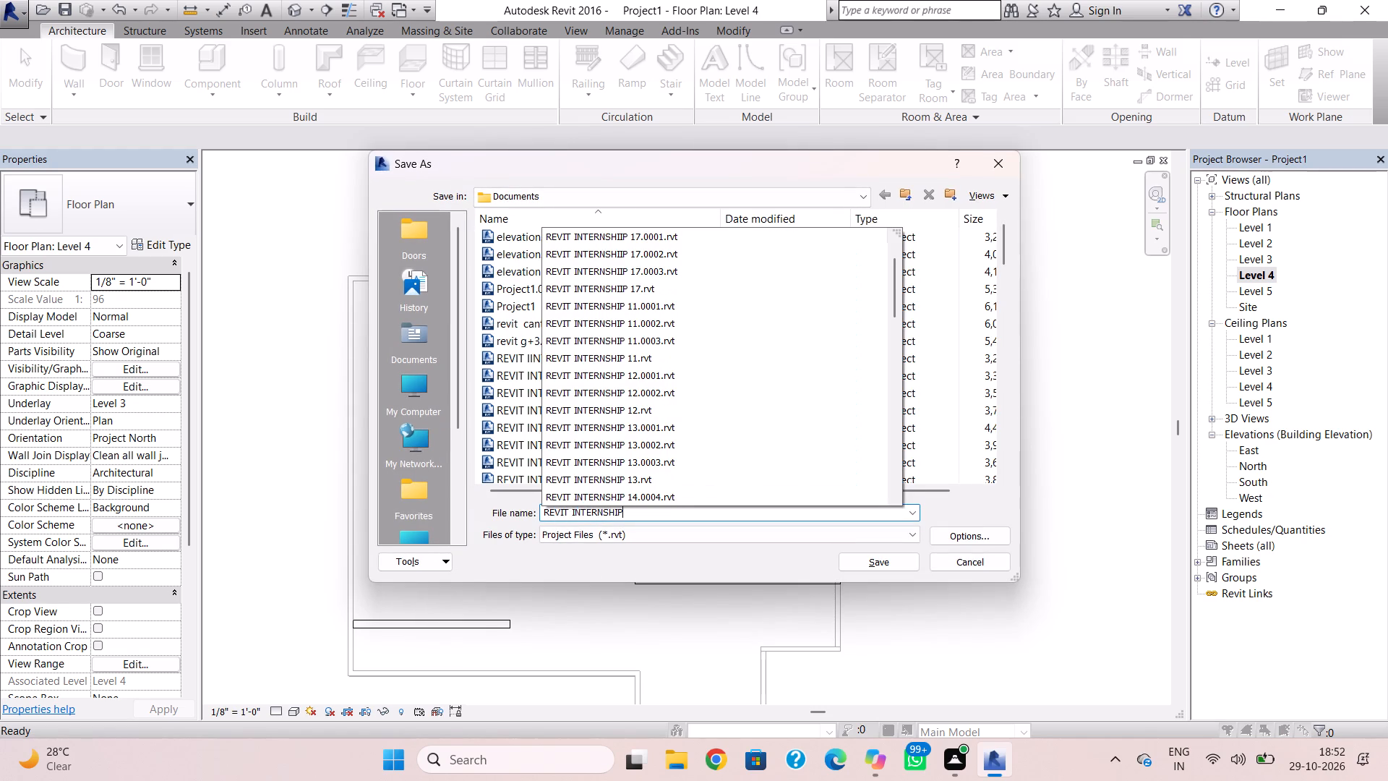
{"action": "key", "text": "space"}
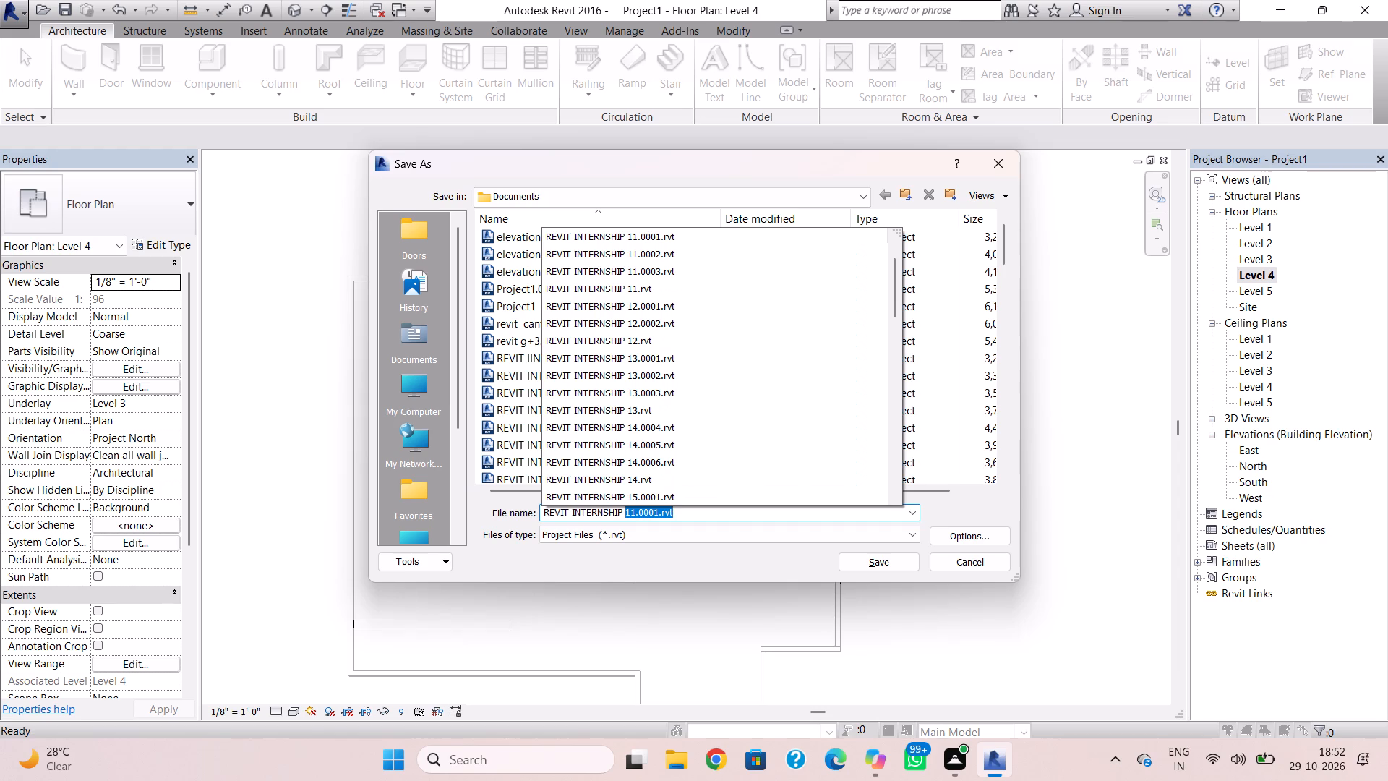
{"action": "type", "text": "30"}
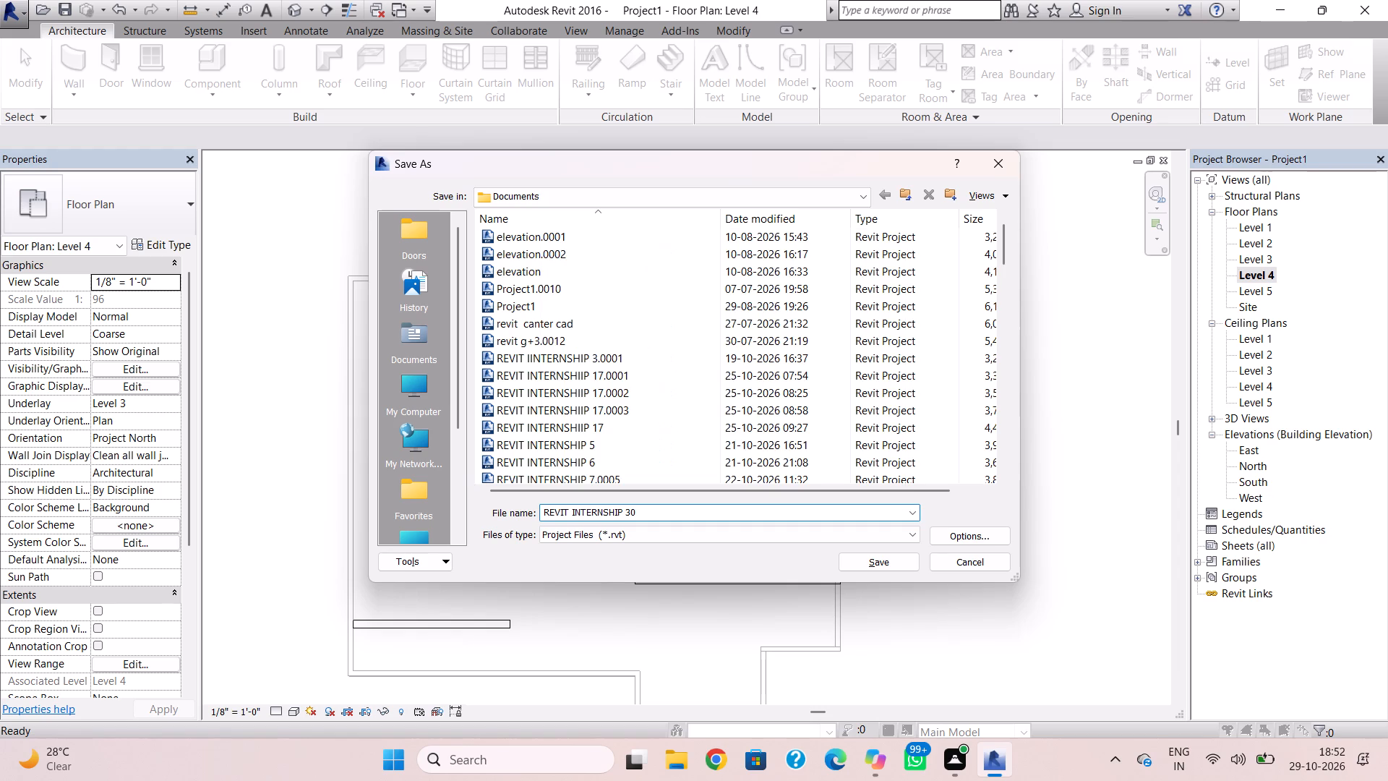
{"action": "left_click", "coordinate": [891, 548]}
{"action": "left_click", "coordinate": [889, 558]}
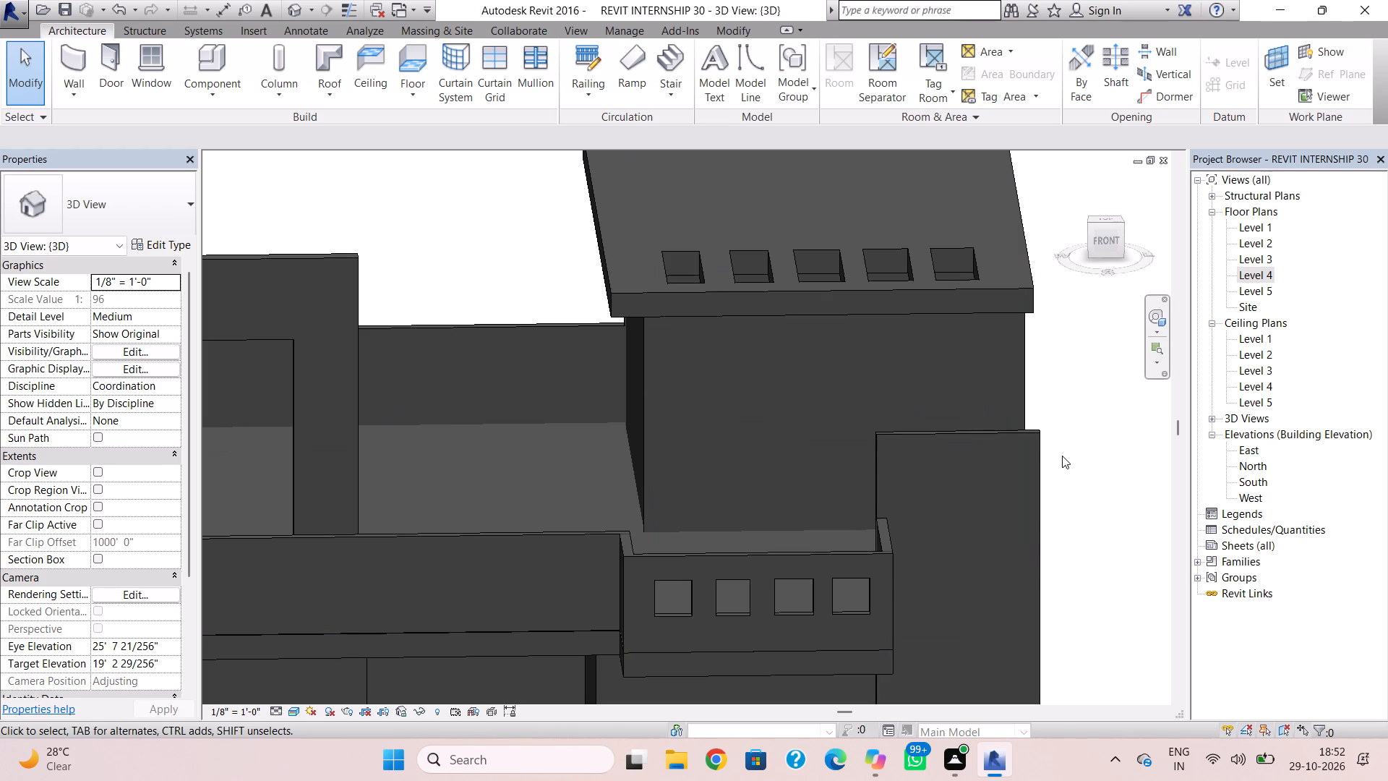
Lower the top of the narrow front wall beside the parapet with openings to a top offset of about 6' 5".
{"action": "left_click", "coordinate": [990, 435]}
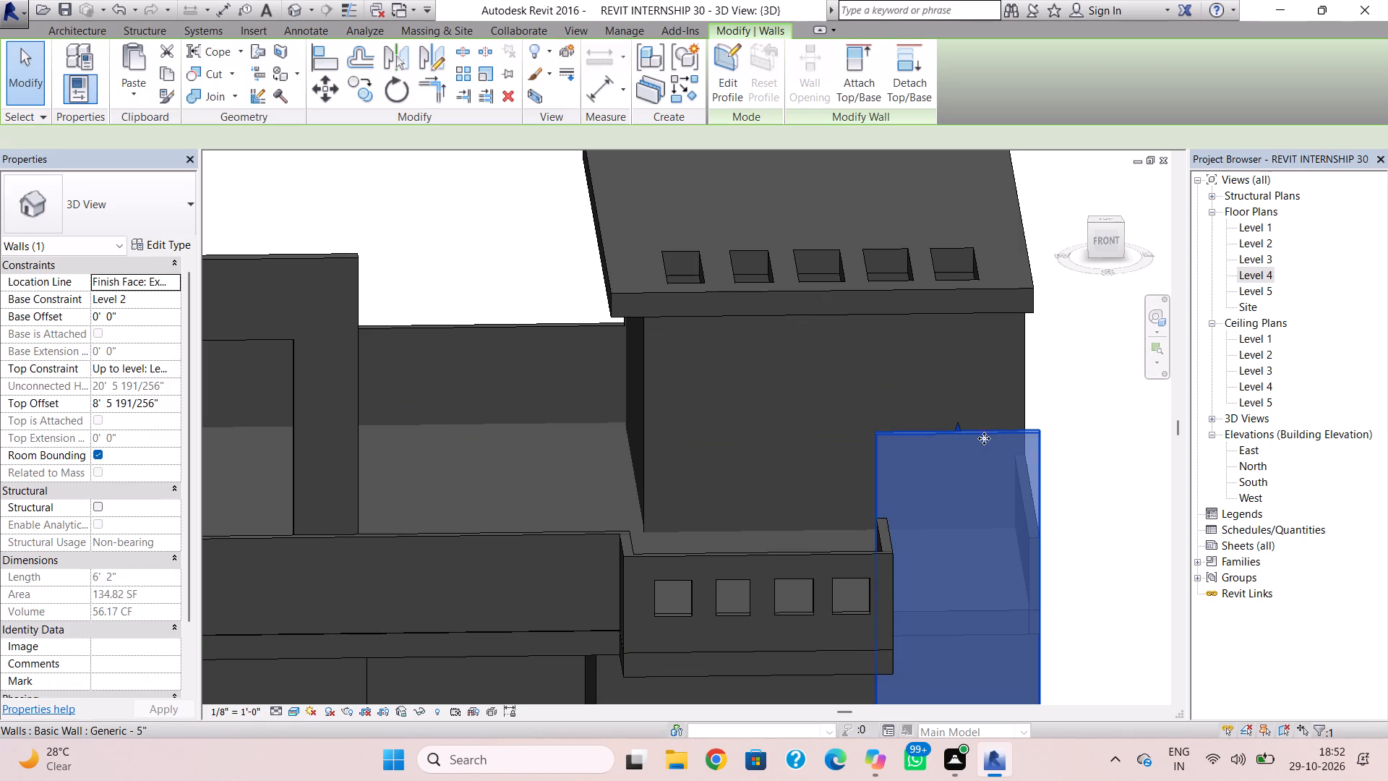
{"action": "left_click_drag", "start_coordinate": [960, 430], "coordinate": [971, 475]}
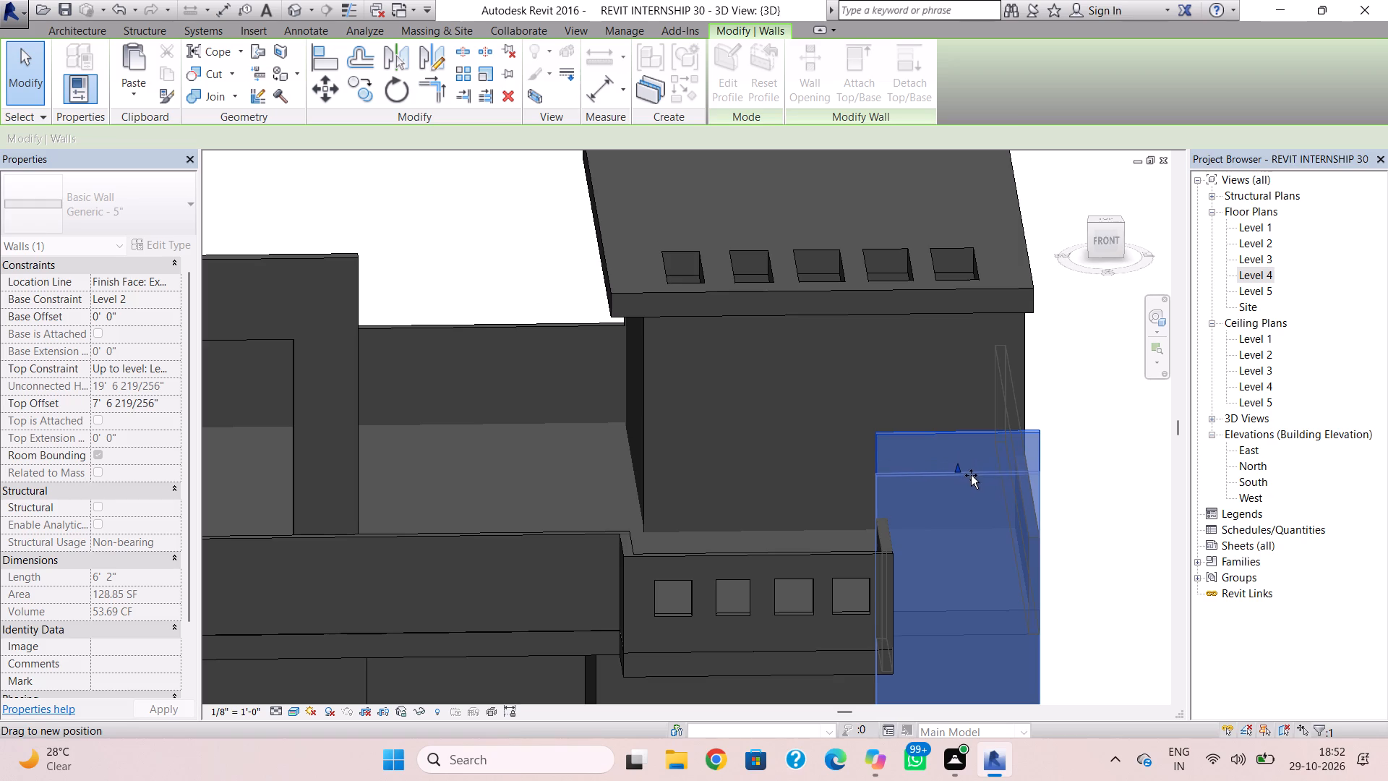
{"action": "left_click_drag", "start_coordinate": [971, 475], "coordinate": [972, 482]}
{"action": "scroll", "coordinate": [976, 492], "scroll_direction": "down", "scroll_amount": 1}
{"action": "middle_click_drag", "start_coordinate": [977, 494], "coordinate": [943, 390]}
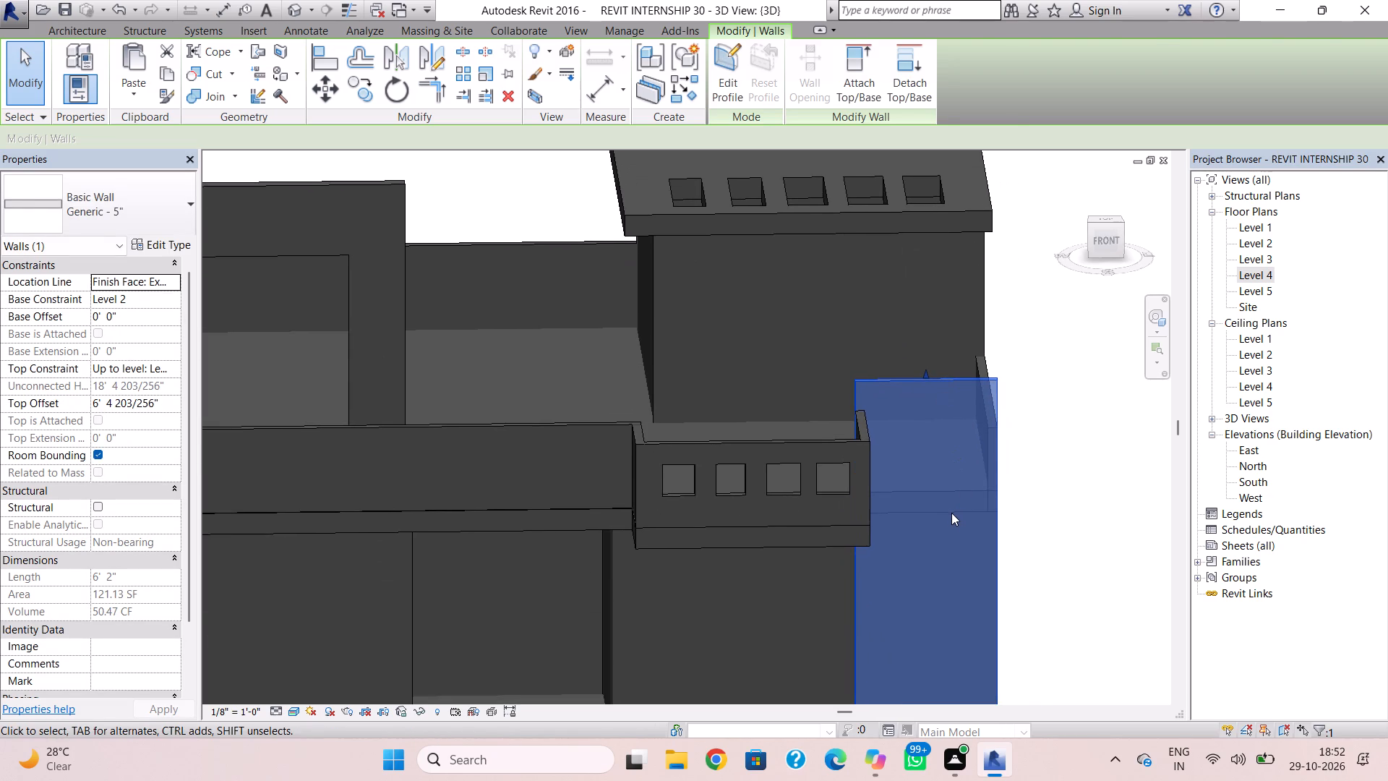
{"action": "key", "text": "Escape"}
Place three Fixed 24" x 24" windows in a vertical column on the narrow front wall beside the parapet.
{"action": "scroll", "coordinate": [915, 531], "scroll_direction": "down", "scroll_amount": 1}
{"action": "middle_click_drag", "start_coordinate": [913, 521], "coordinate": [867, 383]}
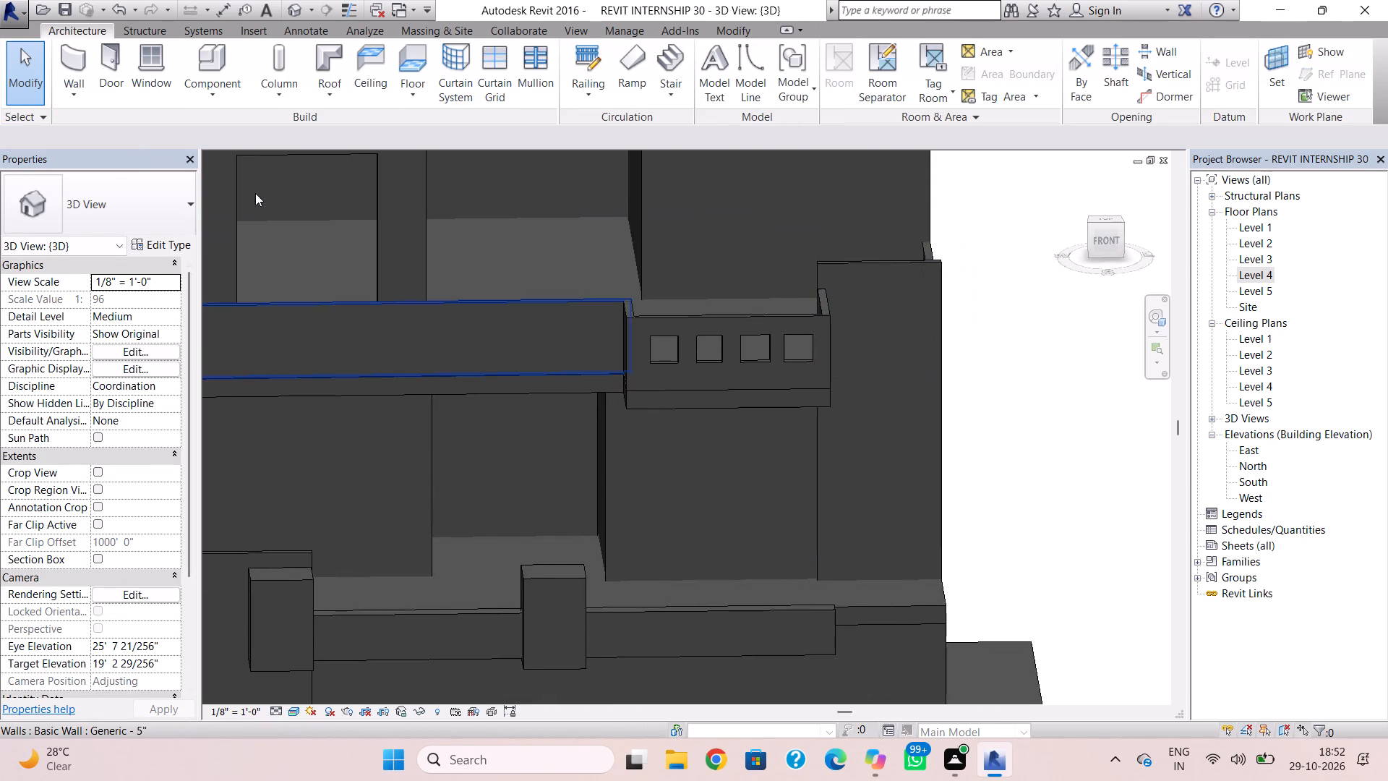
{"action": "left_click", "coordinate": [153, 64]}
{"action": "left_click", "coordinate": [114, 221]}
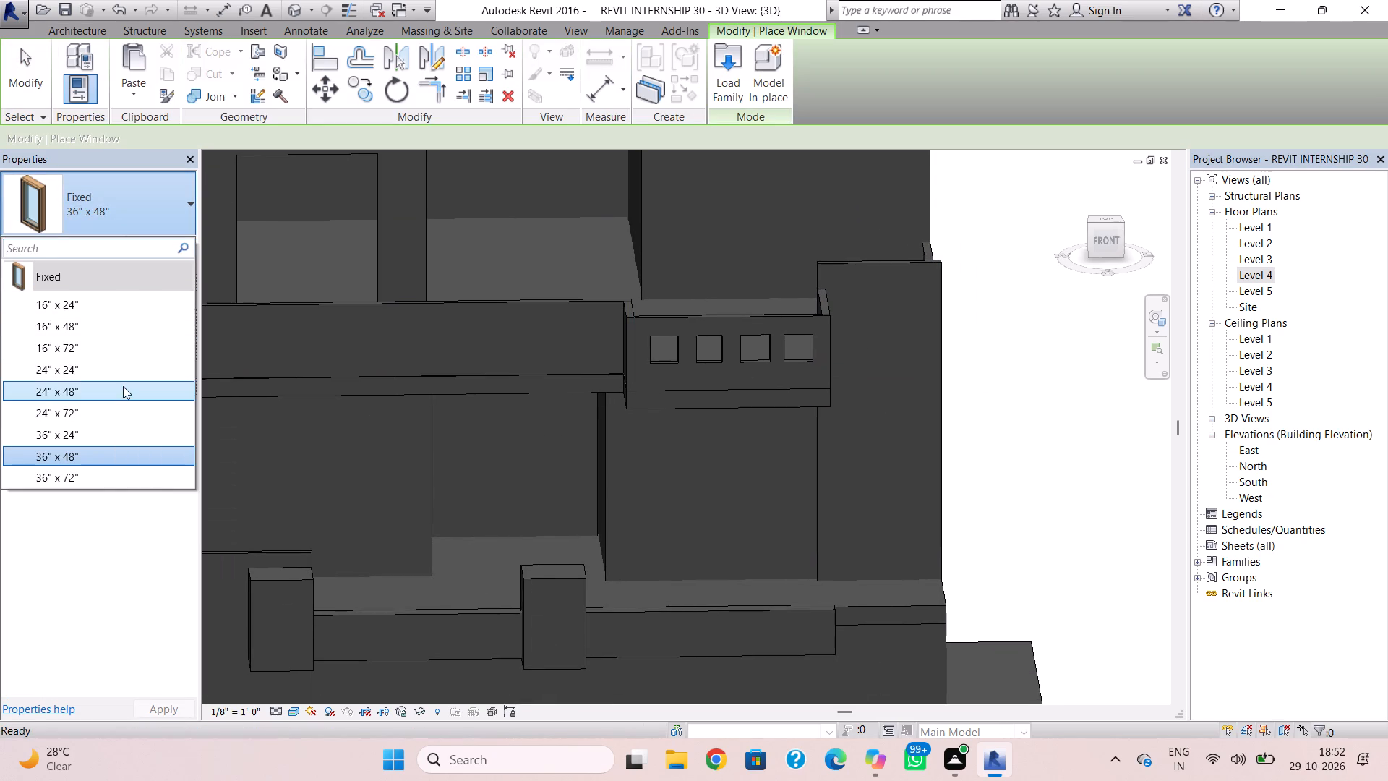
{"action": "left_click", "coordinate": [126, 376]}
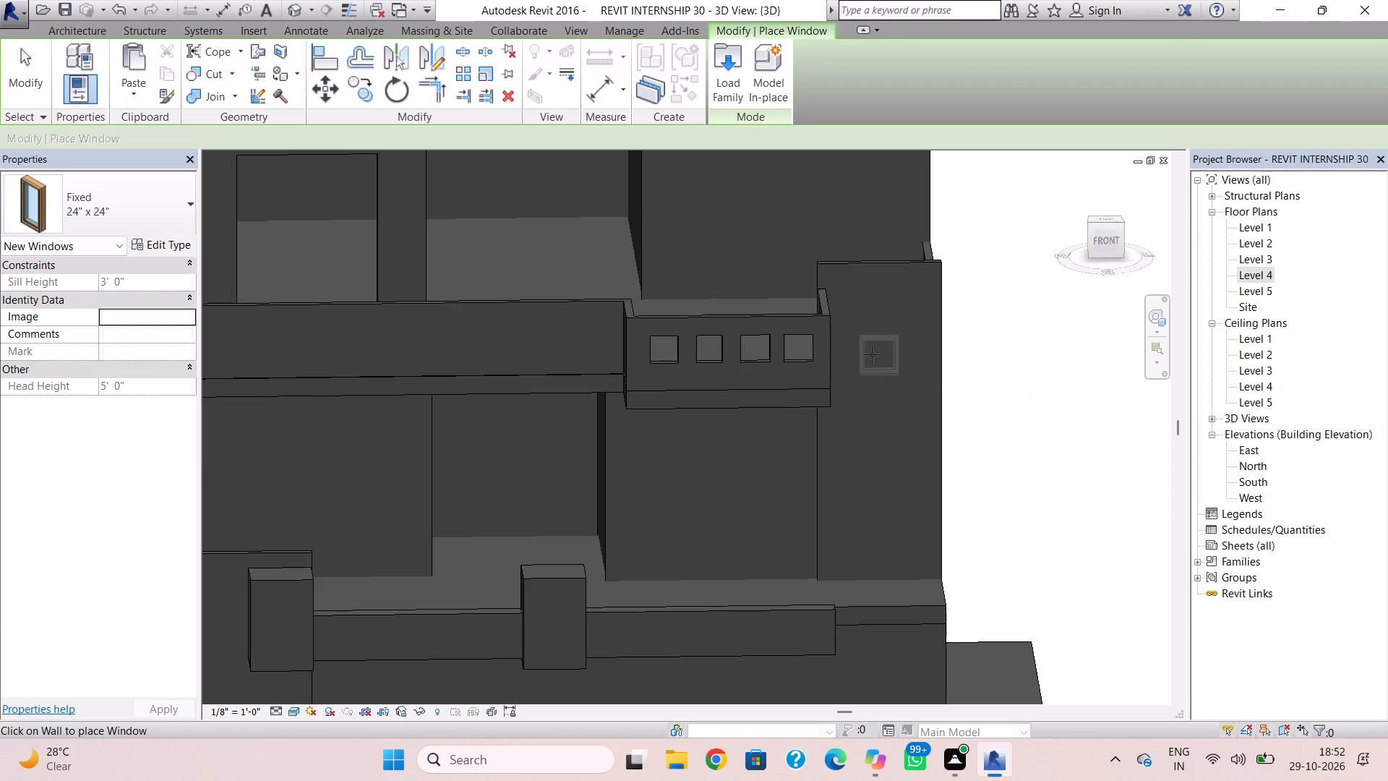
{"action": "left_click", "coordinate": [875, 343]}
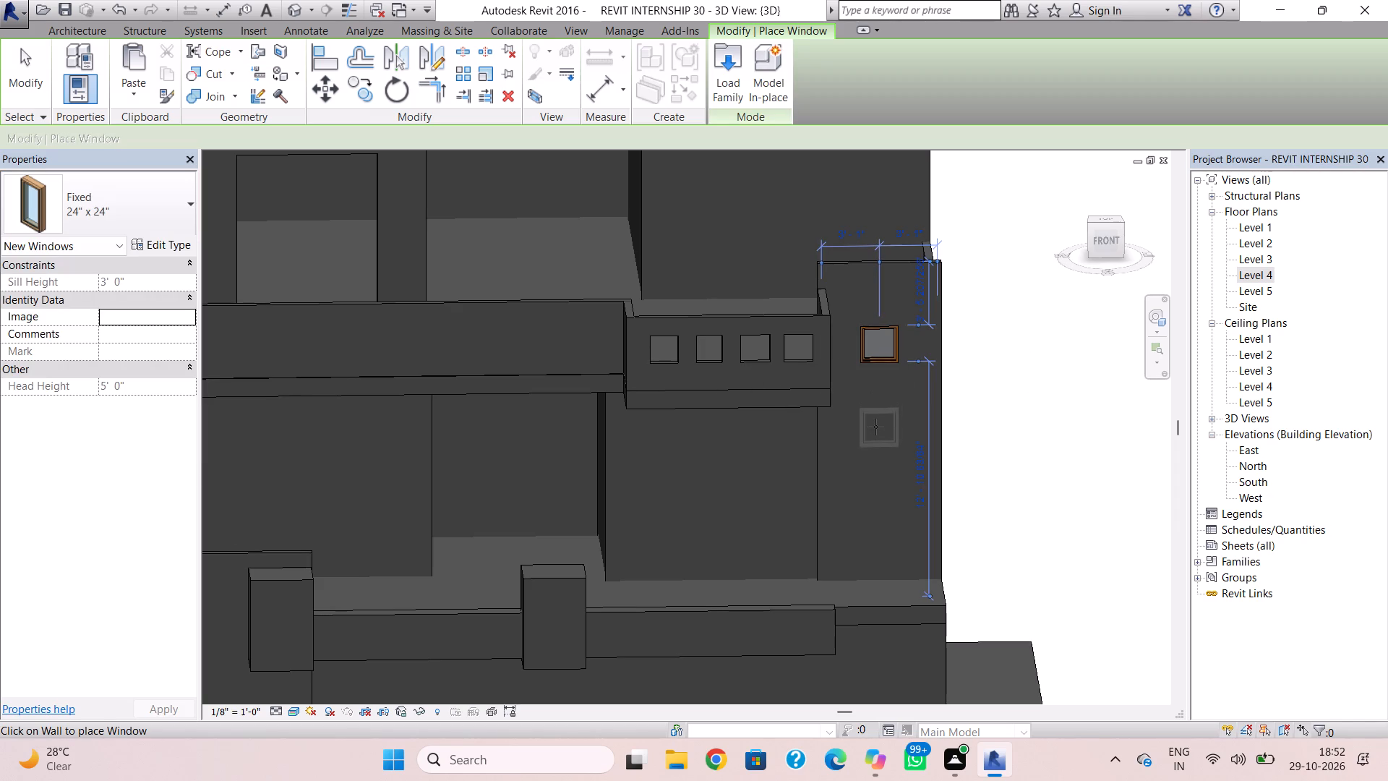
{"action": "left_click", "coordinate": [877, 420]}
{"action": "left_click", "coordinate": [881, 482]}
{"action": "key", "text": "Escape"}
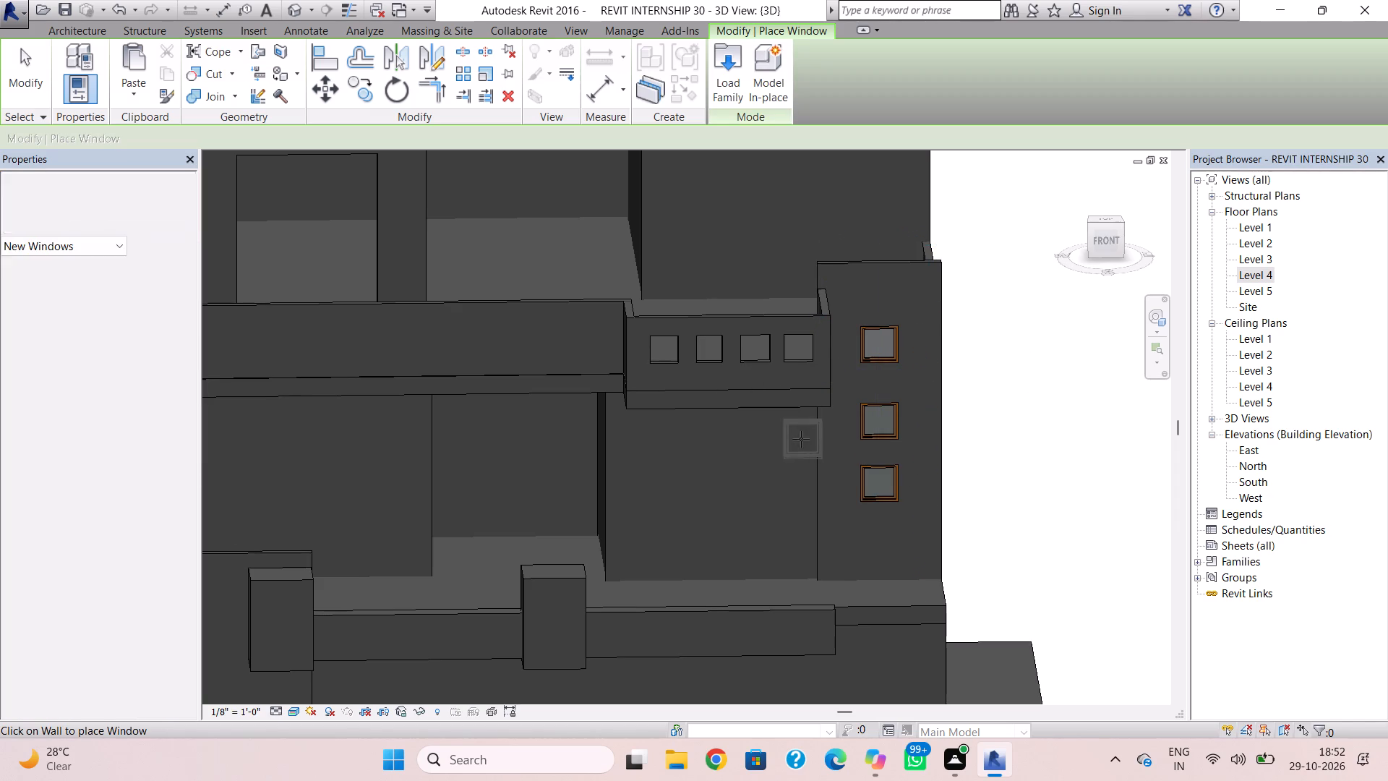
{"action": "scroll", "coordinate": [737, 448], "scroll_direction": "down", "scroll_amount": 1}
{"action": "middle_click_drag", "start_coordinate": [741, 482], "coordinate": [753, 568]}
{"action": "key", "text": "Escape"}
Load the Casement Dbl with Trim.0001 window family and place a 48" x 48" window in the rooftop room's front wall.
{"action": "left_click", "coordinate": [142, 45]}
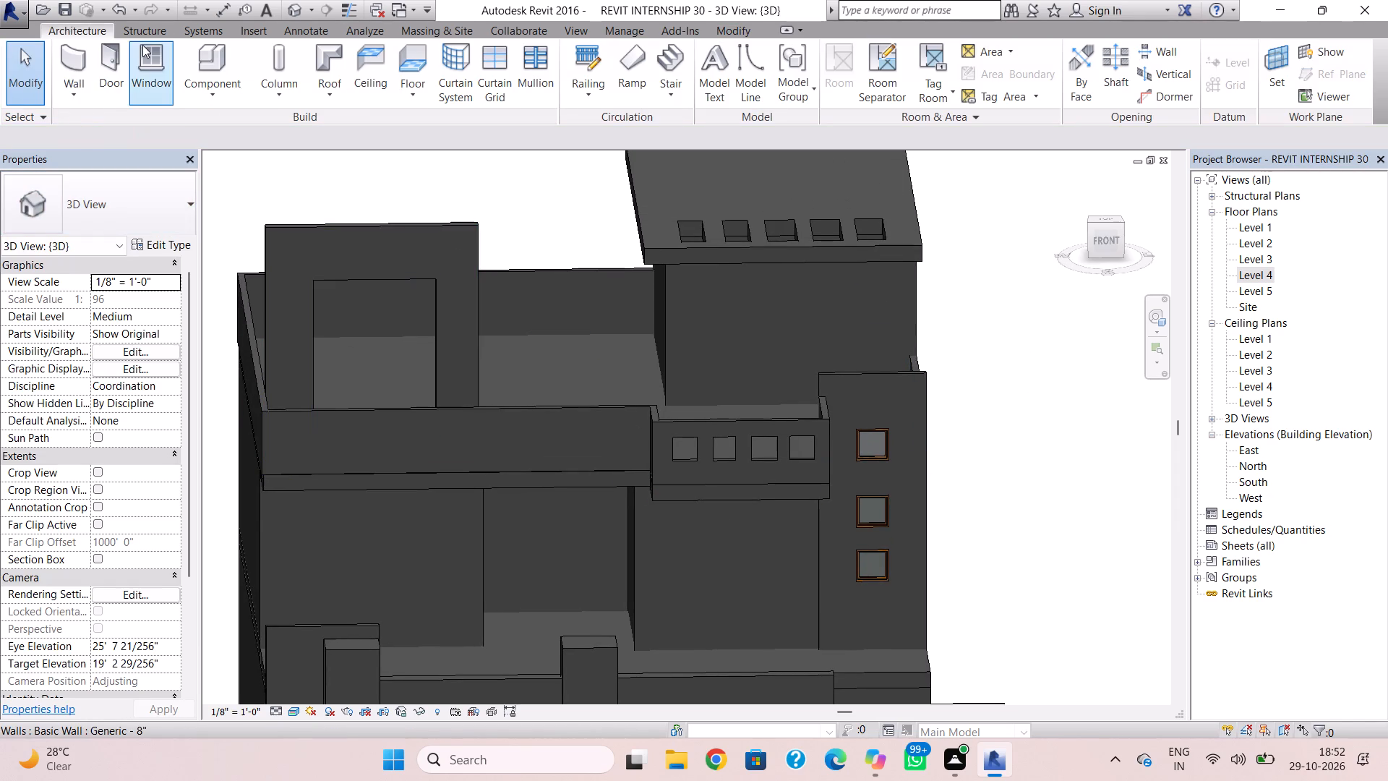
{"action": "left_click", "coordinate": [161, 185]}
{"action": "left_click", "coordinate": [719, 54]}
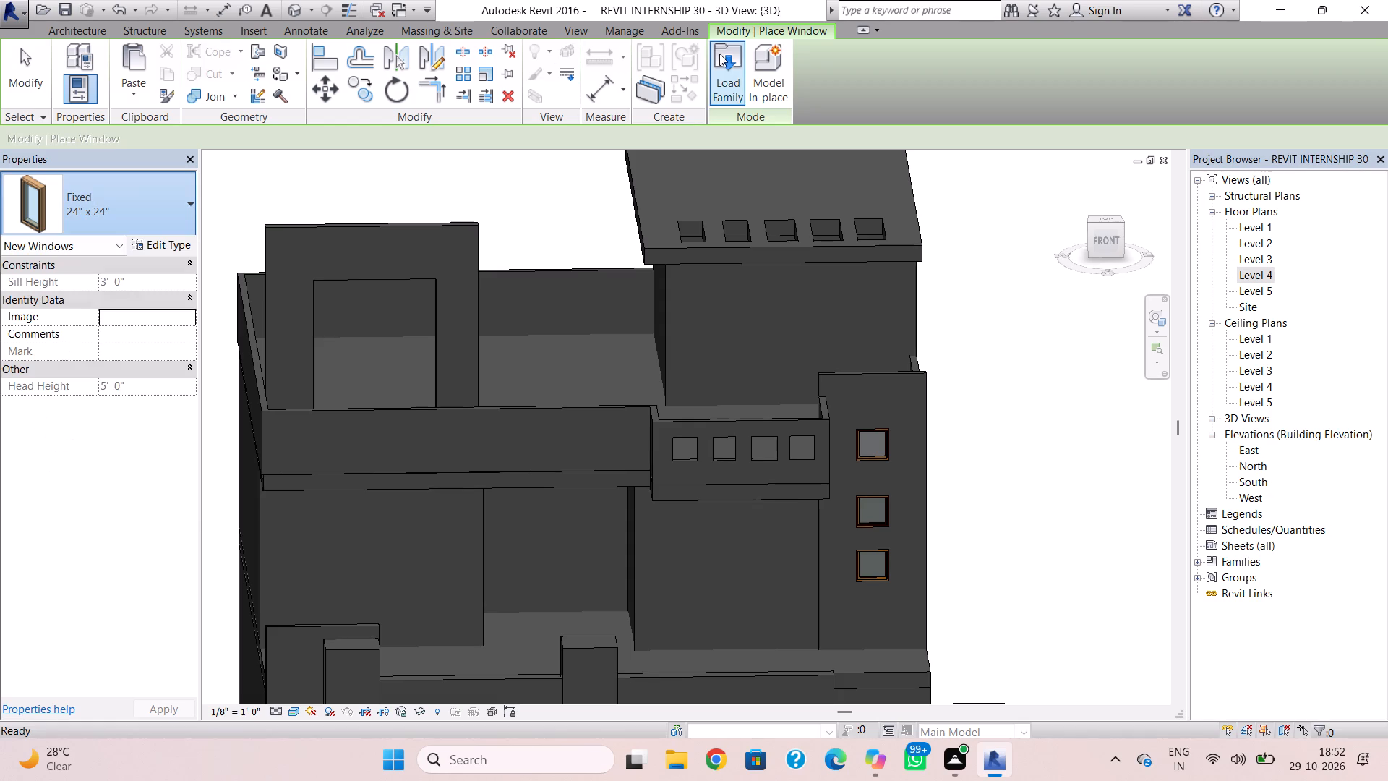
{"action": "scroll", "coordinate": [870, 404], "scroll_direction": "down", "scroll_amount": 5}
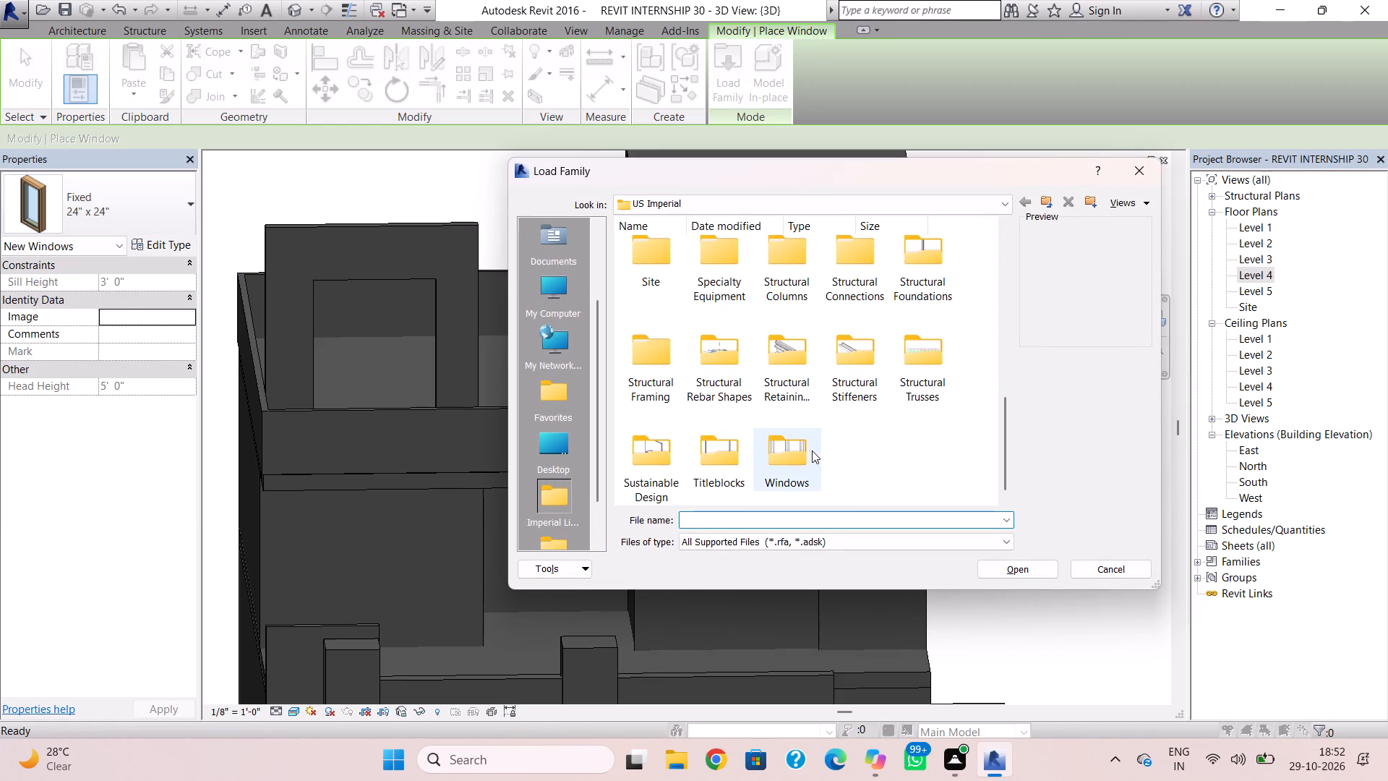
{"action": "double_click", "coordinate": [805, 451]}
{"action": "left_click", "coordinate": [840, 283]}
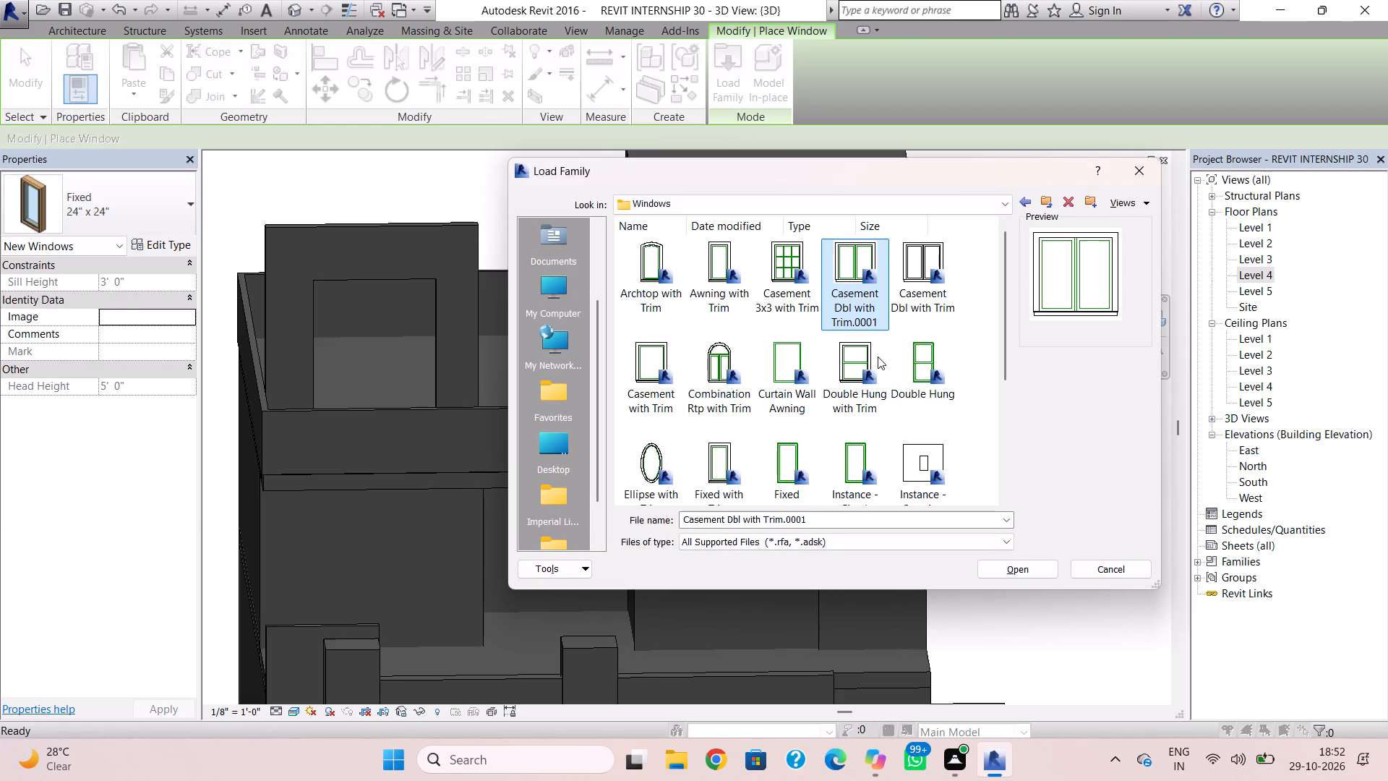
{"action": "left_click", "coordinate": [1016, 569]}
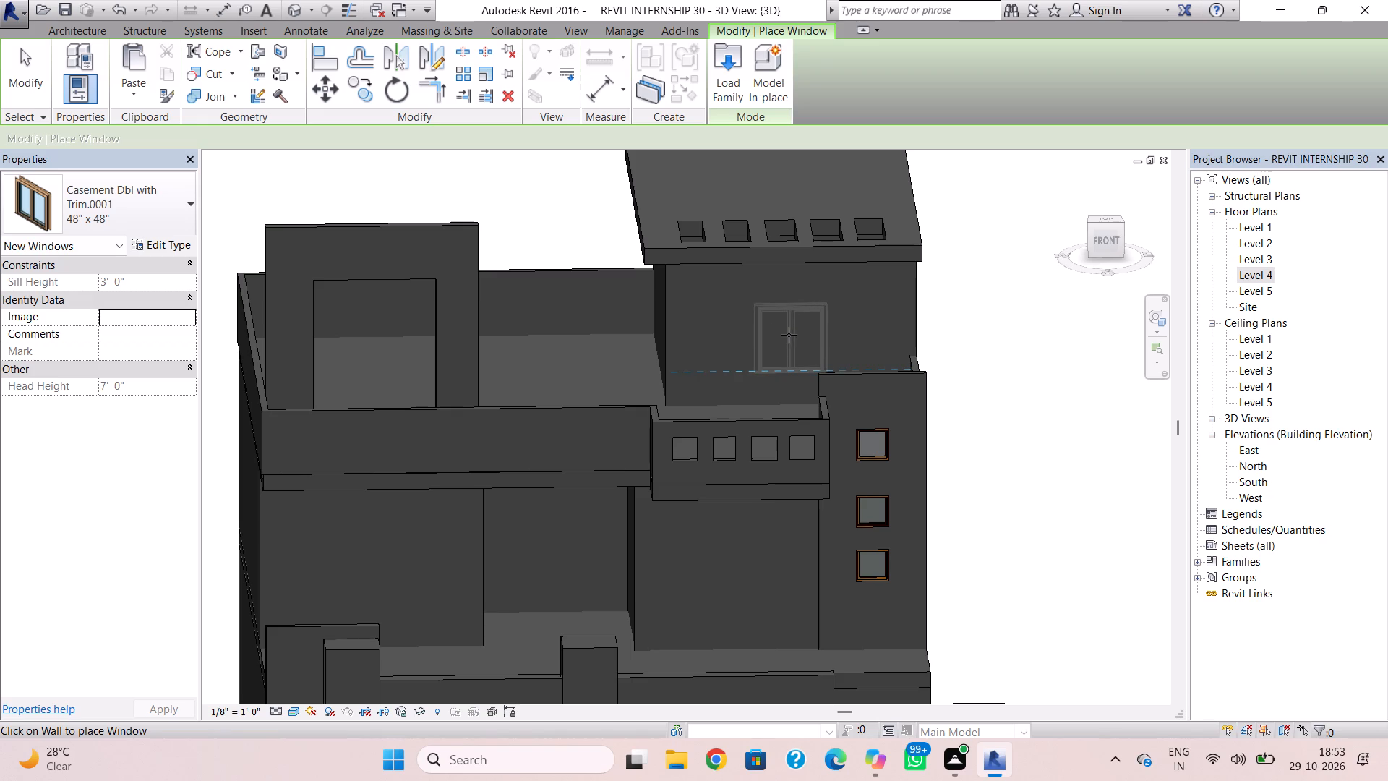
{"action": "double_click", "coordinate": [771, 333]}
{"action": "key", "text": "Escape"}
{"action": "scroll", "coordinate": [704, 396], "scroll_direction": "down", "scroll_amount": 3}
{"action": "middle_click_drag", "start_coordinate": [700, 398], "coordinate": [719, 293]}
{"action": "key", "text": "Escape"}
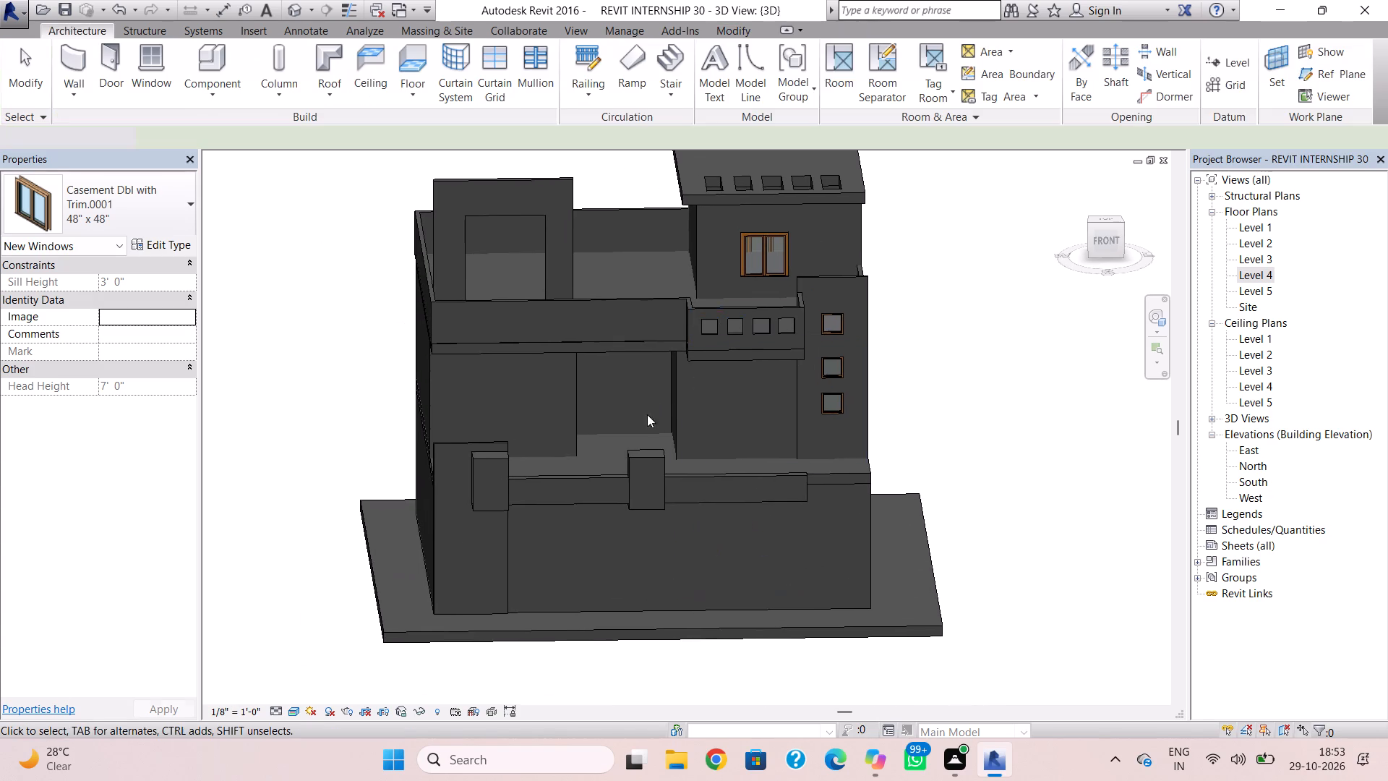
In the Level 2 plan, sketch a Handrail - Rectangular railing path about 11' 2" long between the front ledge's two projecting piers.
{"action": "middle_click_drag", "start_coordinate": [577, 485], "coordinate": [549, 377]}
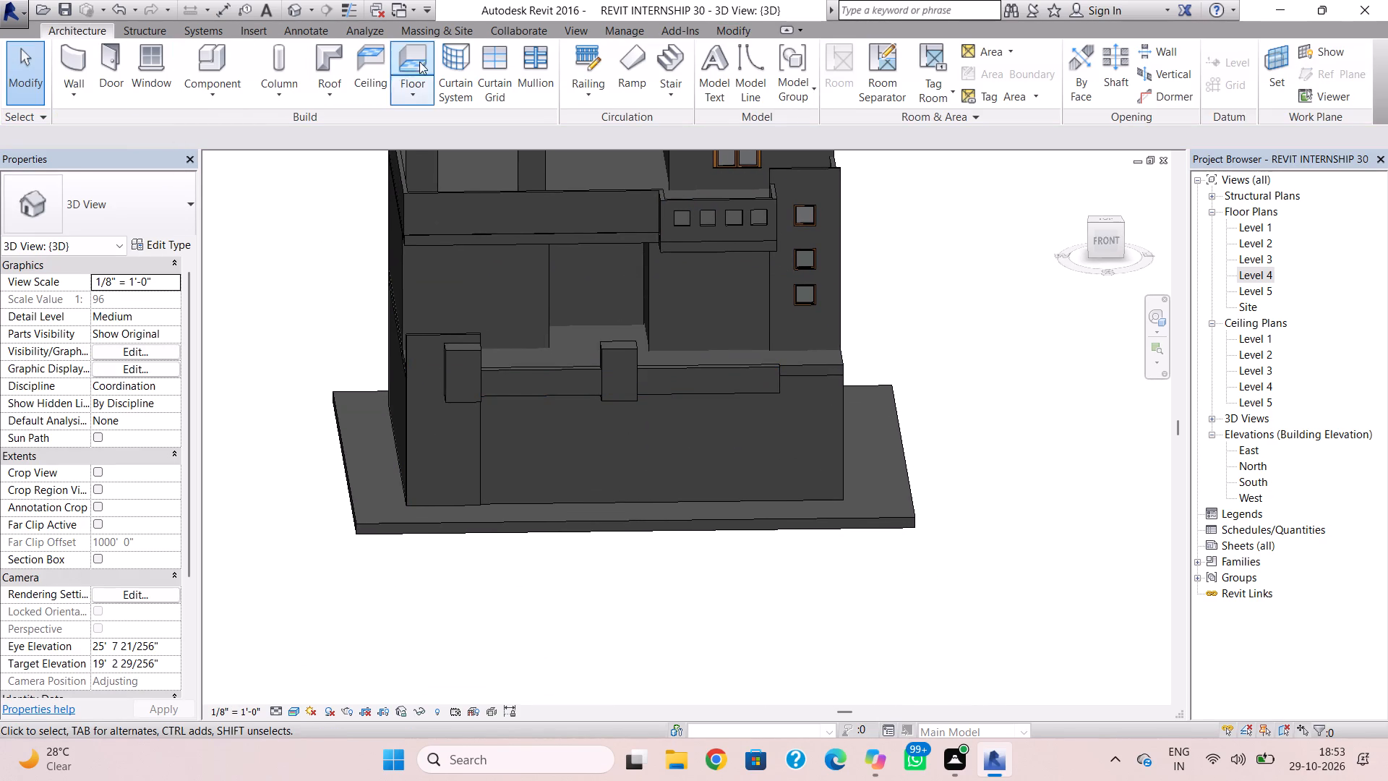
{"action": "left_click", "coordinate": [594, 56]}
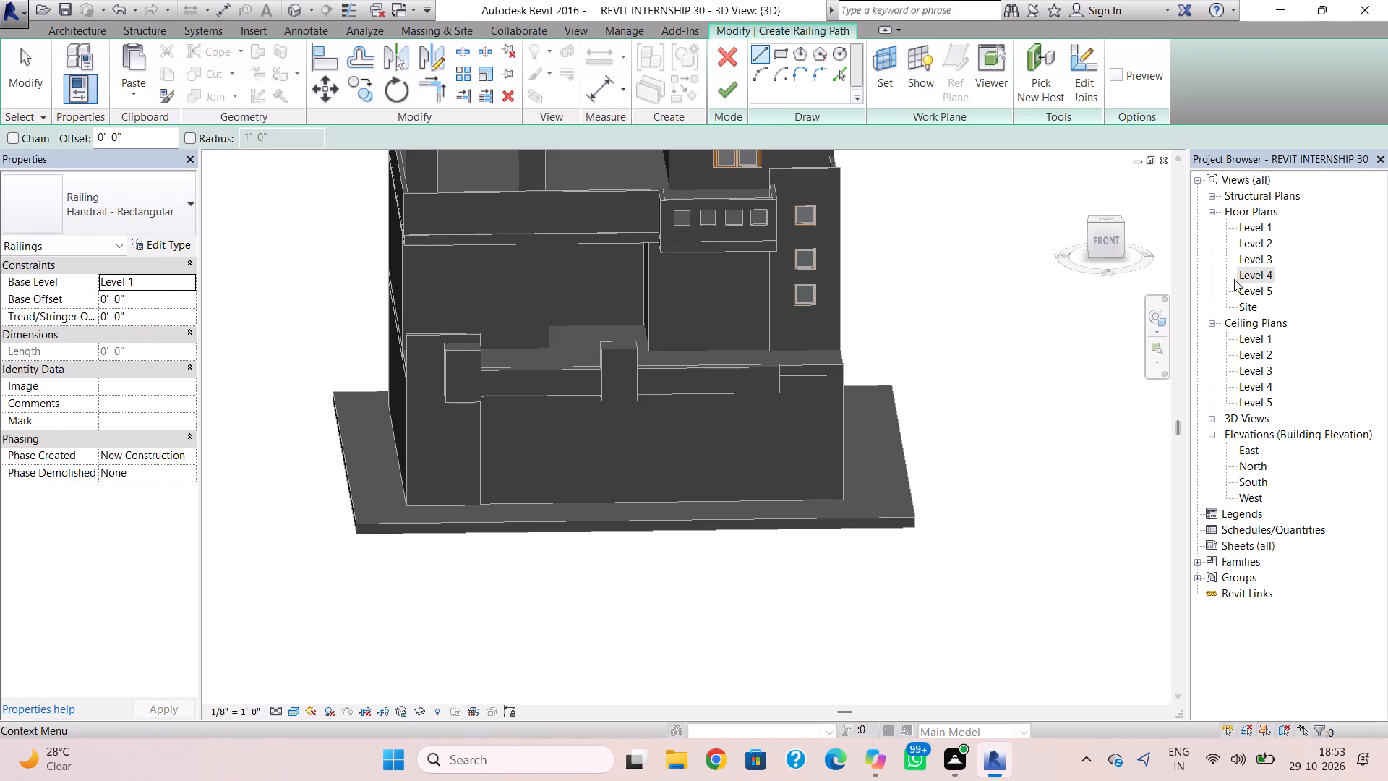
{"action": "double_click", "coordinate": [1254, 243]}
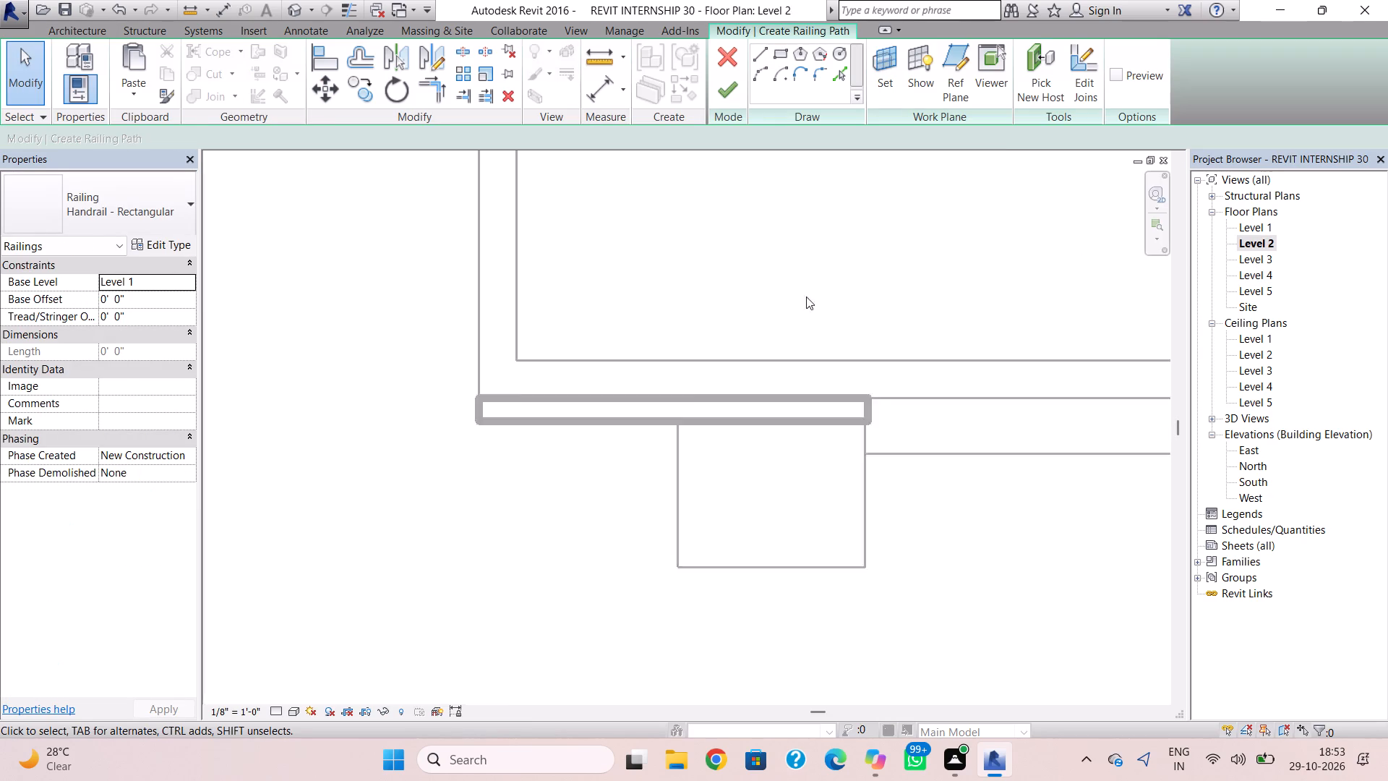
{"action": "scroll", "coordinate": [792, 304], "scroll_direction": "down", "scroll_amount": 4}
{"action": "middle_click_drag", "start_coordinate": [838, 316], "coordinate": [701, 283]}
{"action": "scroll", "coordinate": [838, 316], "scroll_direction": "down", "scroll_amount": 1}
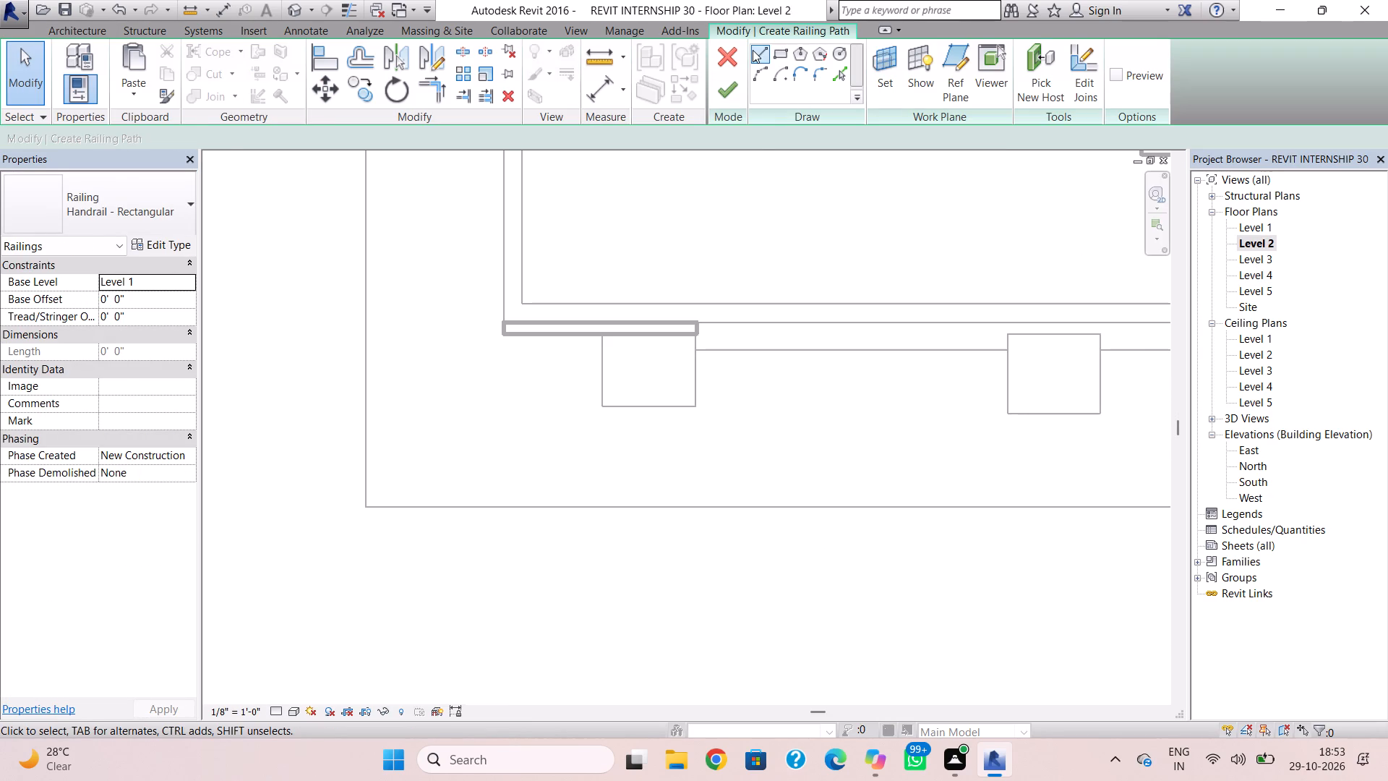
{"action": "left_click", "coordinate": [753, 50]}
{"action": "left_click", "coordinate": [700, 338]}
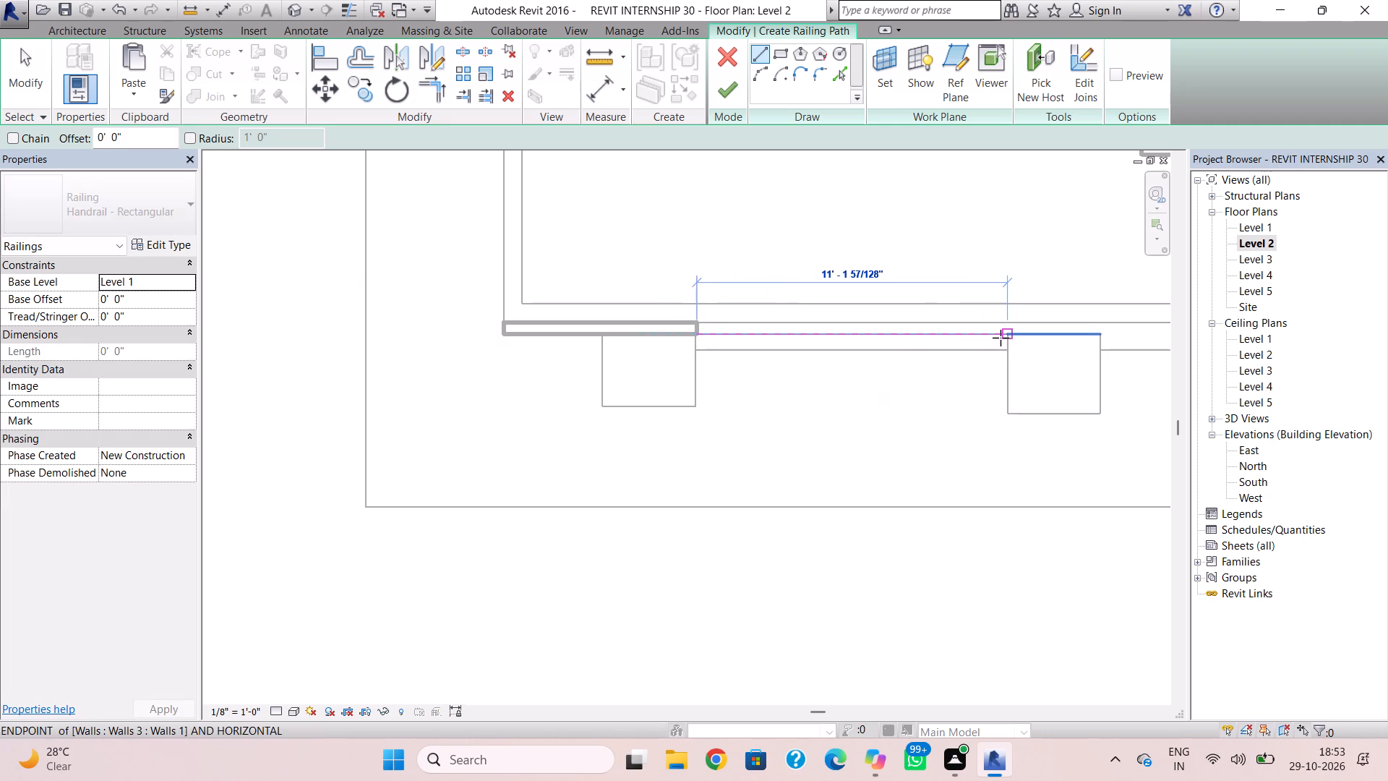
{"action": "key", "text": "Escape"}
{"action": "scroll", "coordinate": [700, 336], "scroll_direction": "up", "scroll_amount": 6}
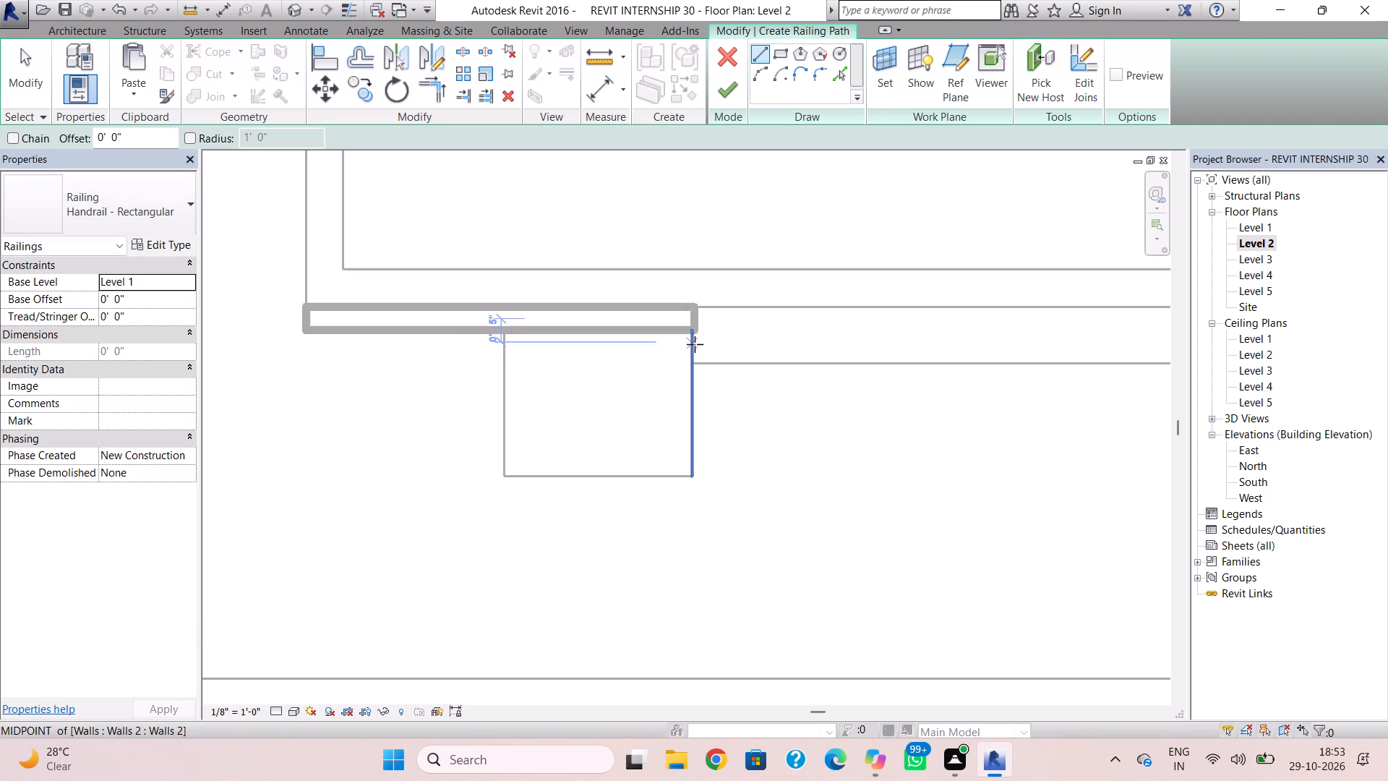
{"action": "scroll", "coordinate": [695, 344], "scroll_direction": "up", "scroll_amount": 1}
{"action": "left_click", "coordinate": [693, 346]}
{"action": "scroll", "coordinate": [1013, 341], "scroll_direction": "down", "scroll_amount": 2}
{"action": "middle_click_drag", "start_coordinate": [1013, 341], "coordinate": [779, 343]}
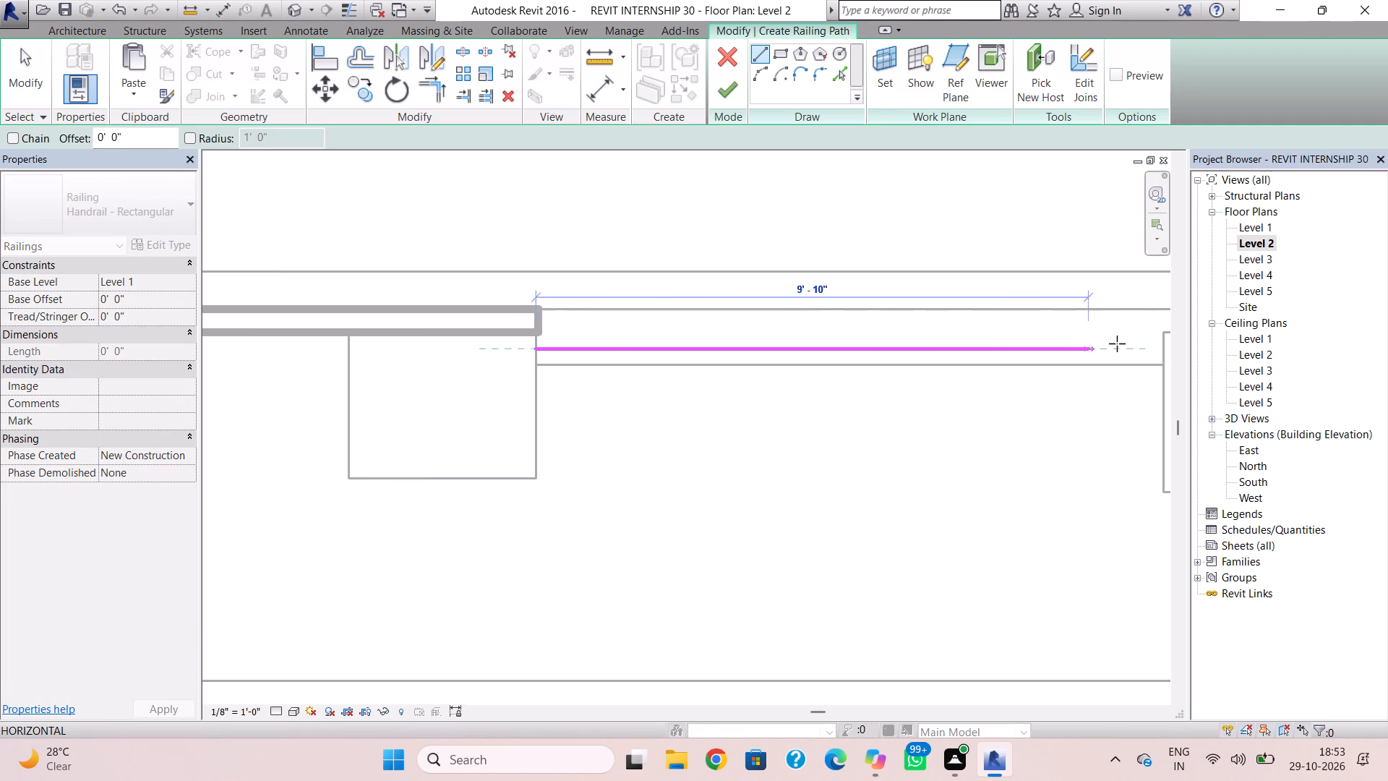
{"action": "middle_click_drag", "start_coordinate": [1144, 342], "coordinate": [883, 357]}
{"action": "left_click", "coordinate": [896, 364]}
{"action": "key", "text": "Escape"}
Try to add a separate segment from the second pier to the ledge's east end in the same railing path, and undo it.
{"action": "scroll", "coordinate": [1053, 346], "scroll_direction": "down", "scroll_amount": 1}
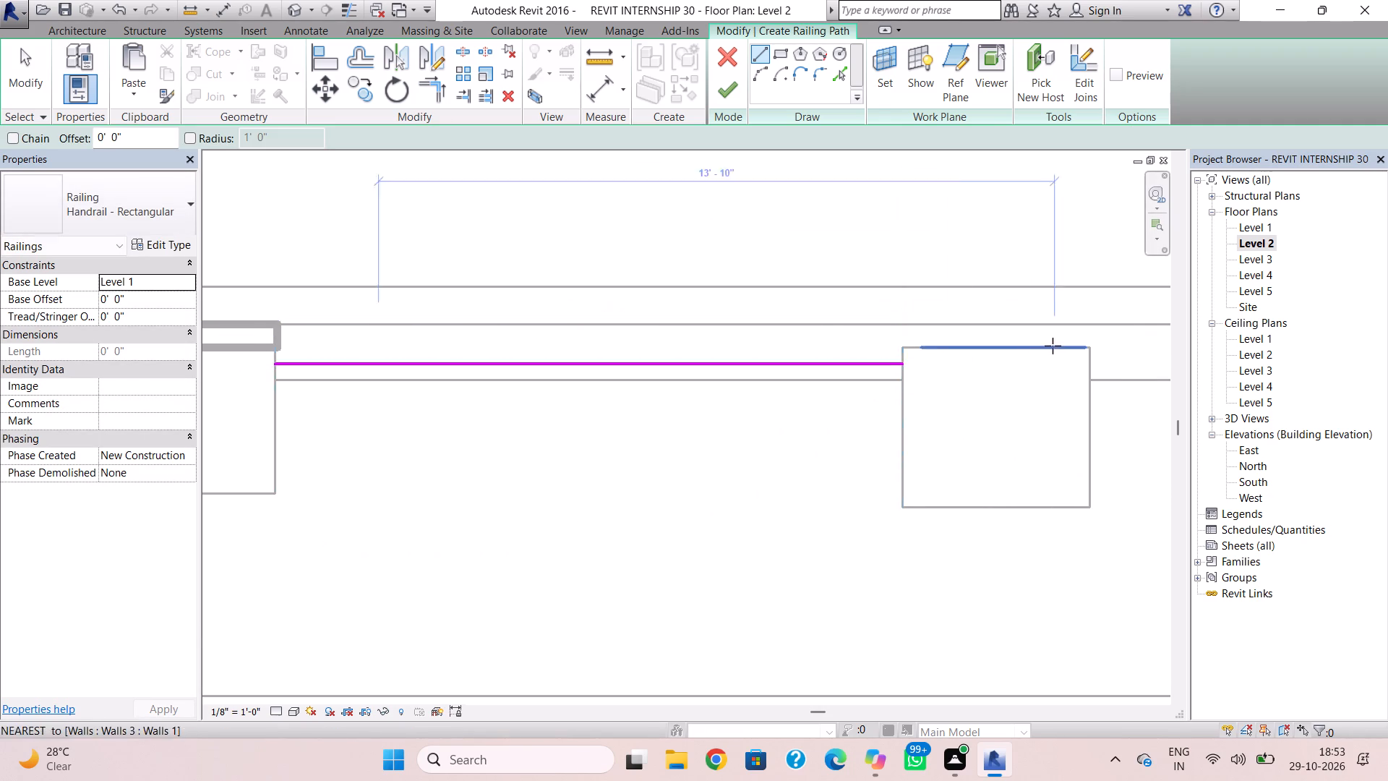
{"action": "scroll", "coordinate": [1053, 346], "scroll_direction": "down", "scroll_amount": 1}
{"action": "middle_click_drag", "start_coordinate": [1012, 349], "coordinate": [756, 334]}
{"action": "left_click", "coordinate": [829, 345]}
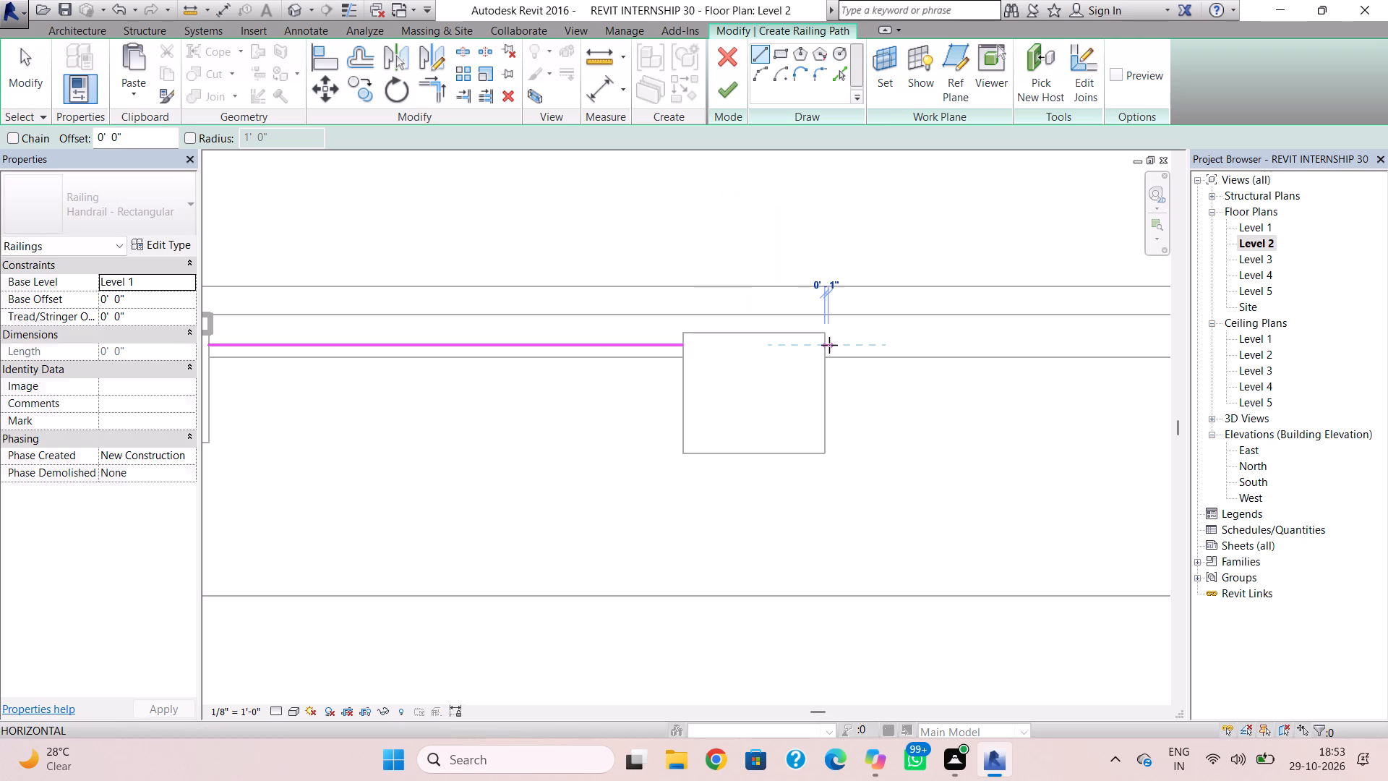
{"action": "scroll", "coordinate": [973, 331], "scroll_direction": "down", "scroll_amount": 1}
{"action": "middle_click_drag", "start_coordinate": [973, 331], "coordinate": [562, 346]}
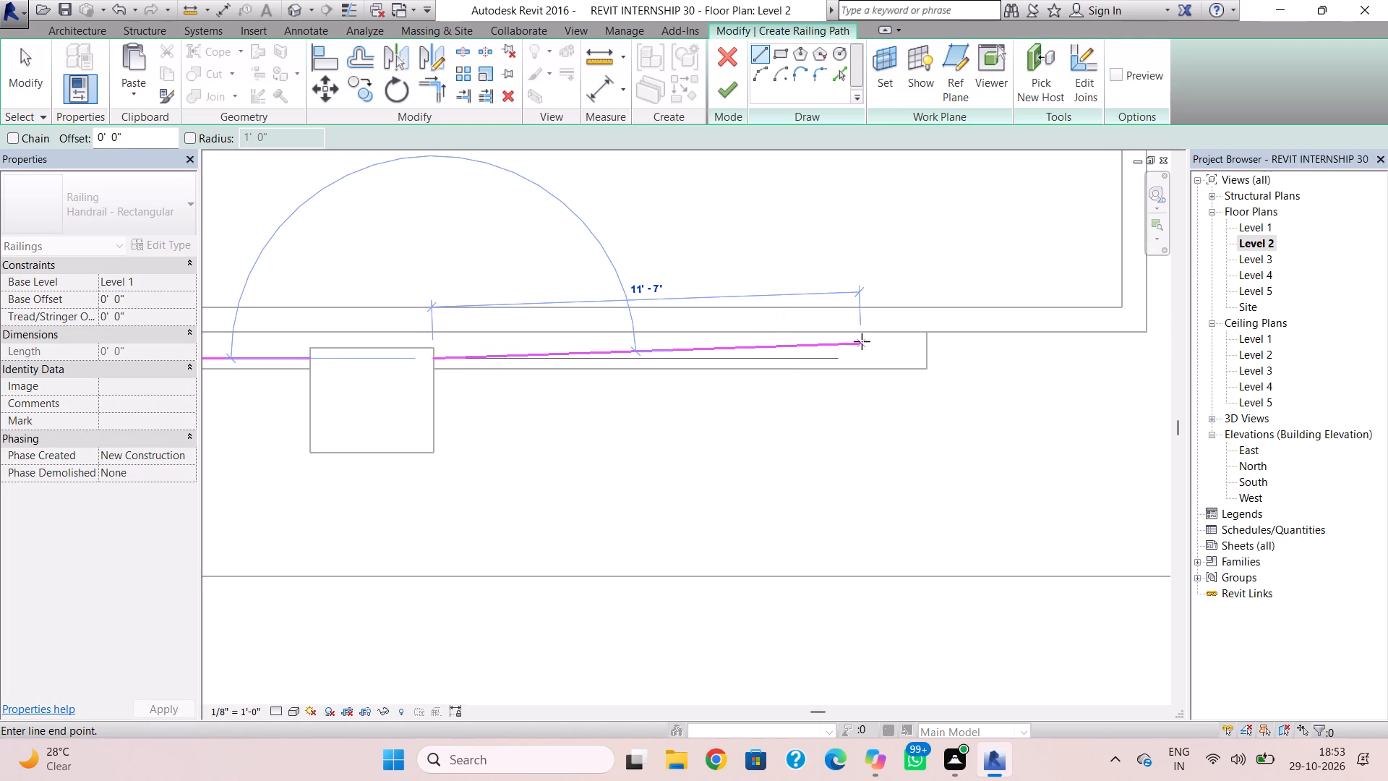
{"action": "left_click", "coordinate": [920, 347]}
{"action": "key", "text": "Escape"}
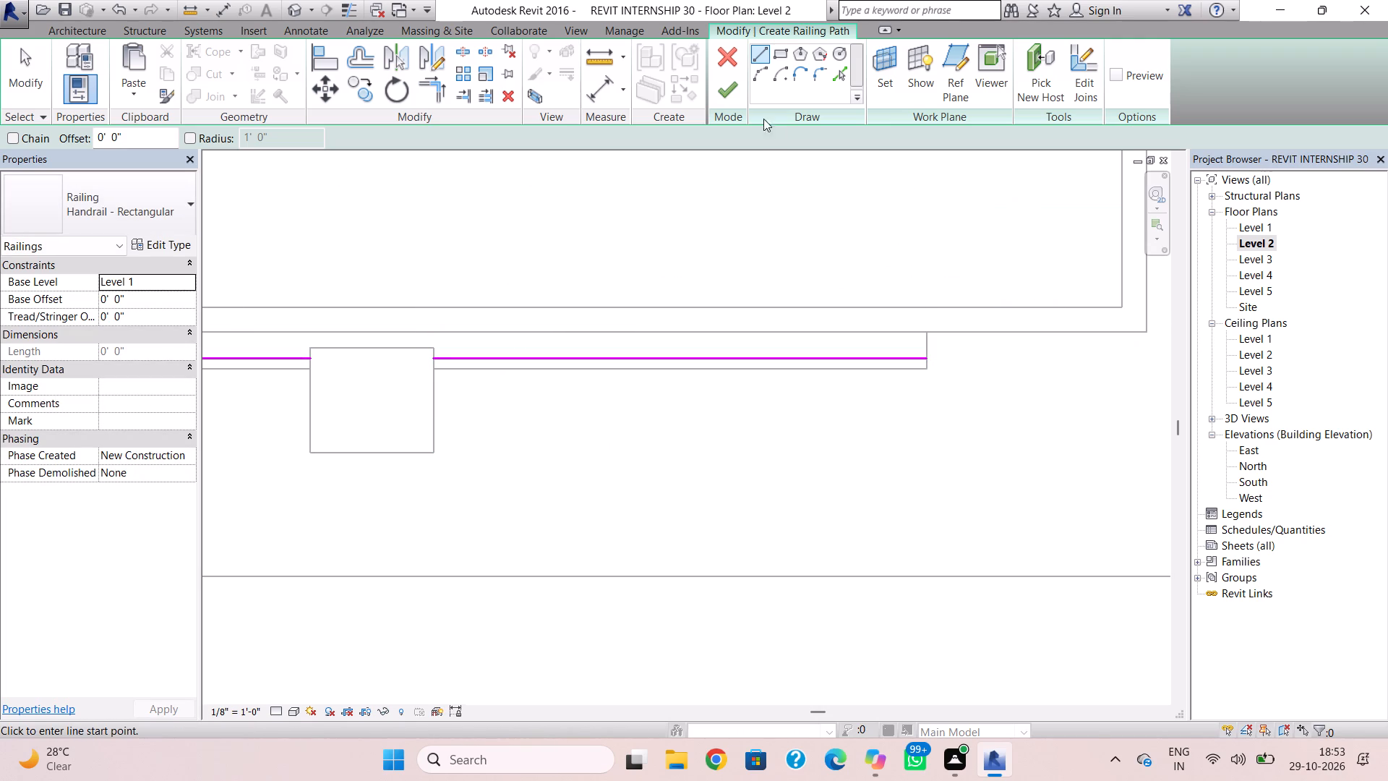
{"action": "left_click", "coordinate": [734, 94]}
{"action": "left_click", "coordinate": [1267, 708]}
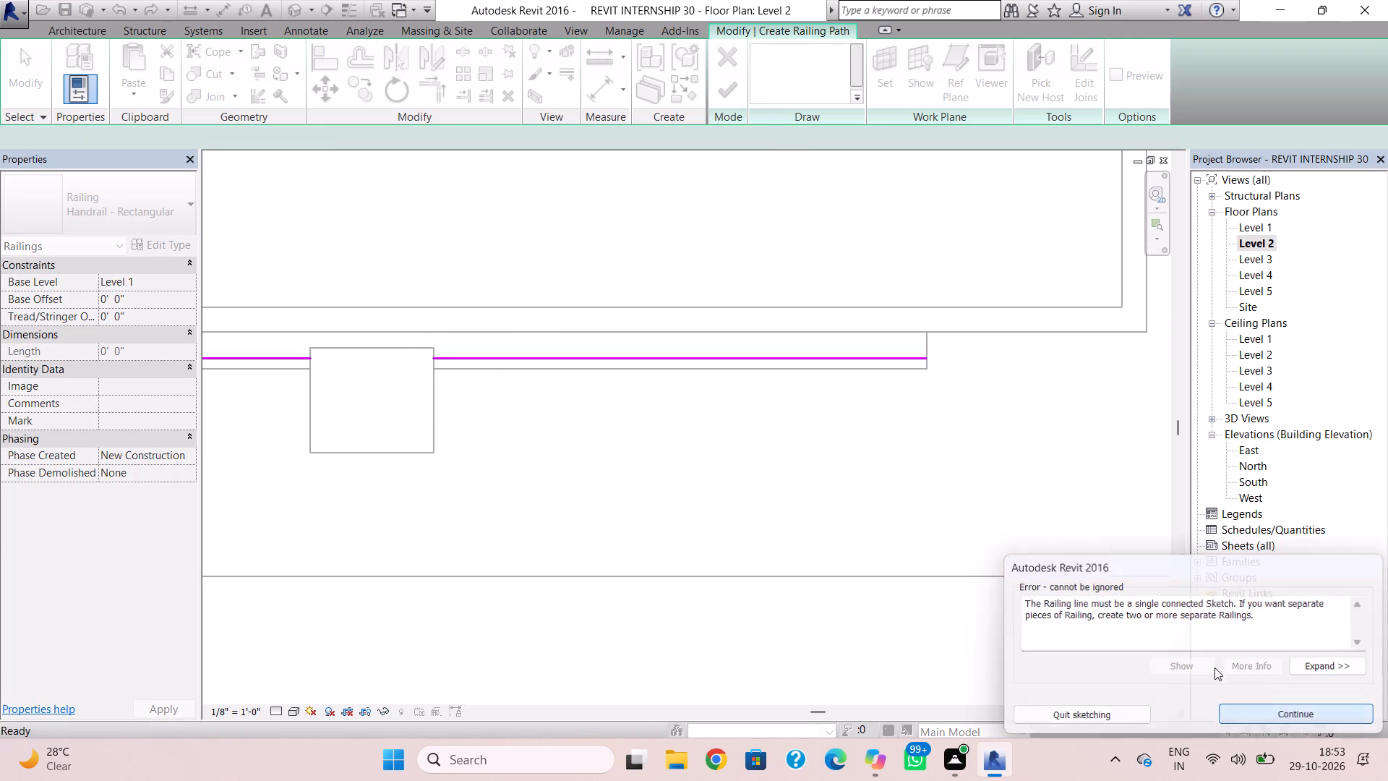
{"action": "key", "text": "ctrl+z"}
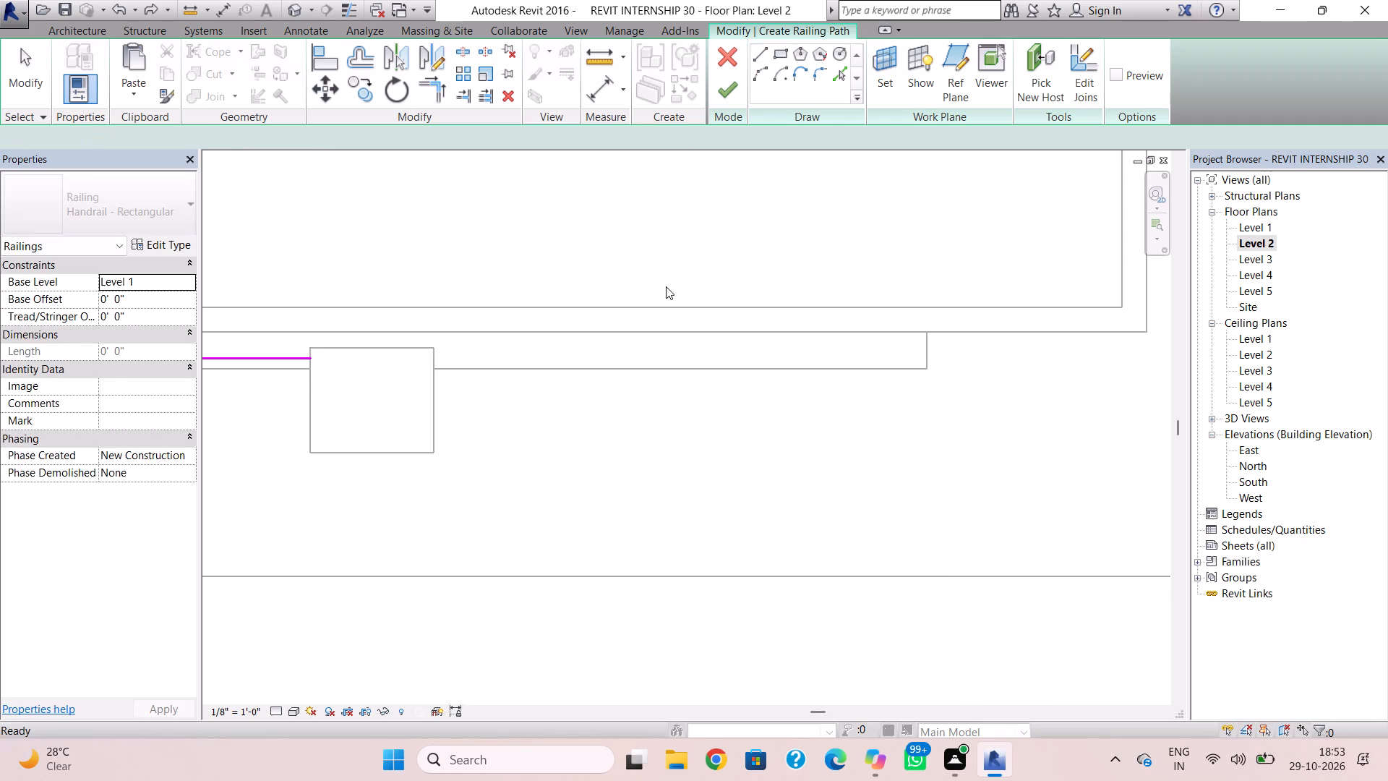
Finish the railing with only the segment between the two piers.
{"action": "left_click", "coordinate": [729, 88]}
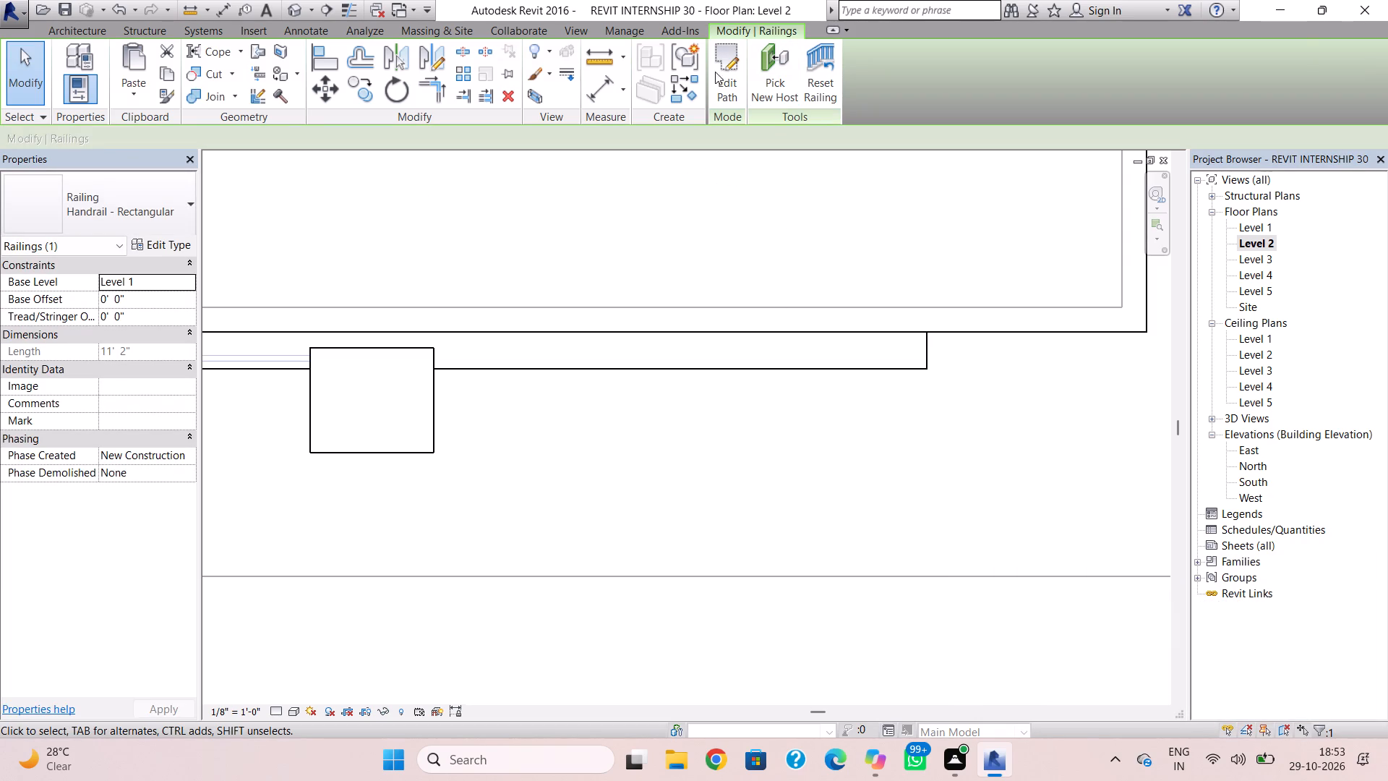
Create a Handrail - Rectangular railing on Level 2, about 13' 4" long, from the second pier to the front ledge's east end.
{"action": "left_click", "coordinate": [85, 30]}
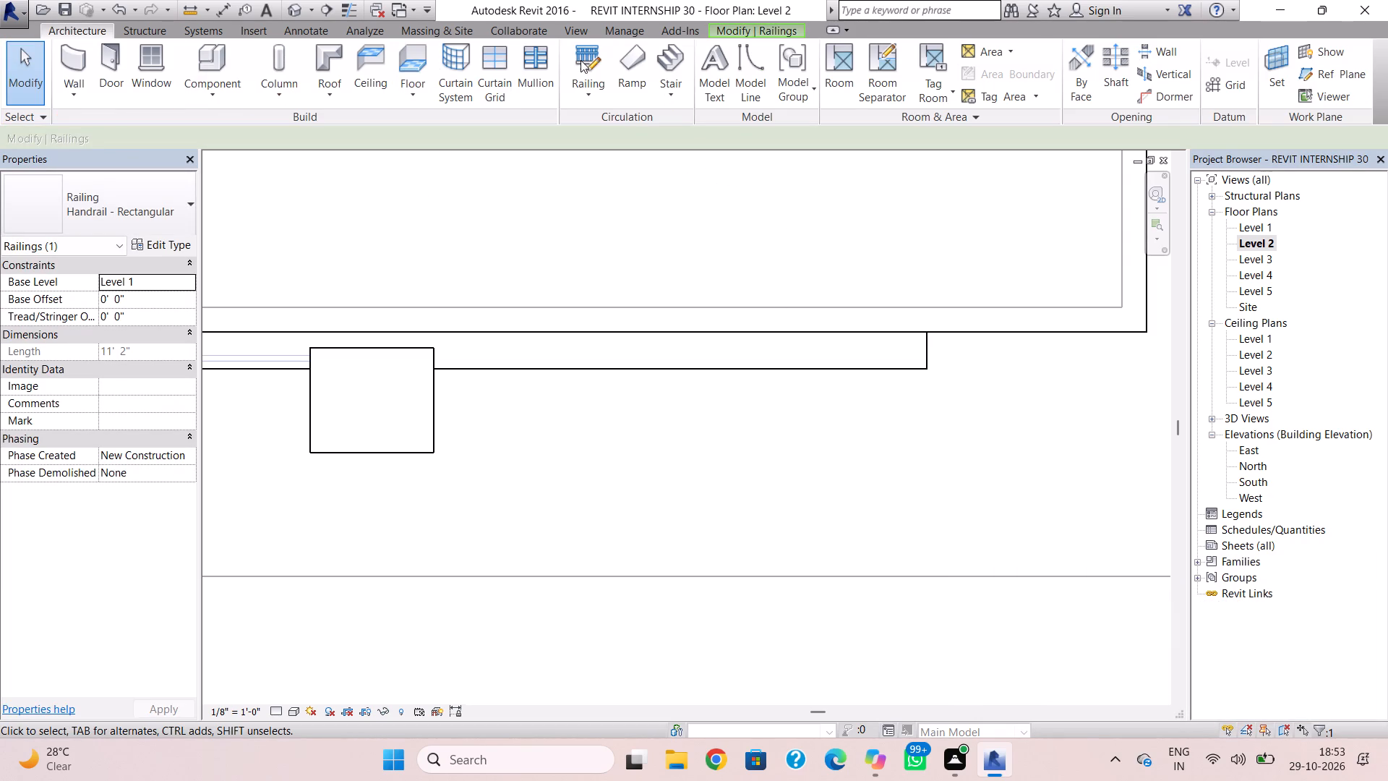
{"action": "left_click", "coordinate": [581, 60]}
{"action": "scroll", "coordinate": [437, 361], "scroll_direction": "up", "scroll_amount": 3}
{"action": "left_click", "coordinate": [434, 359]}
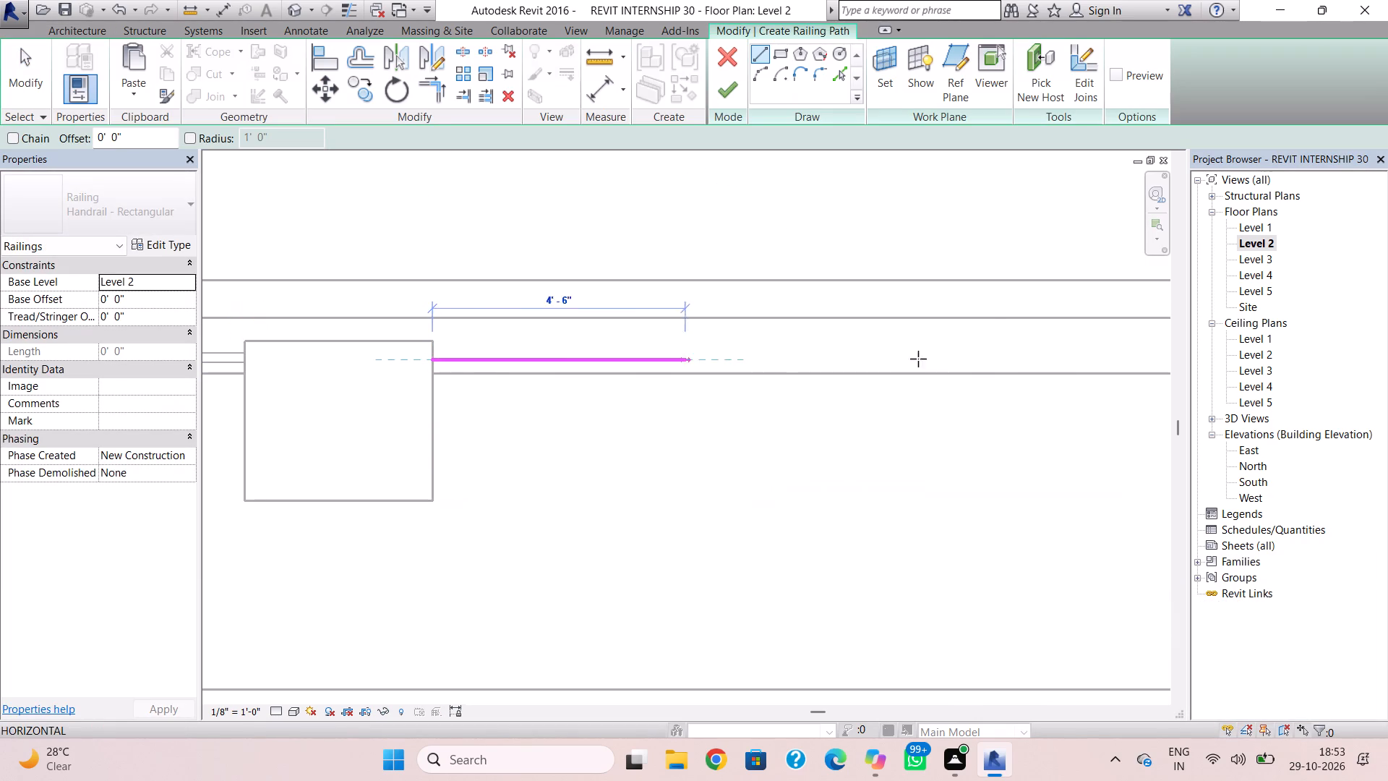
{"action": "scroll", "coordinate": [1051, 358], "scroll_direction": "down", "scroll_amount": 1}
{"action": "middle_click_drag", "start_coordinate": [1050, 358], "coordinate": [552, 354]}
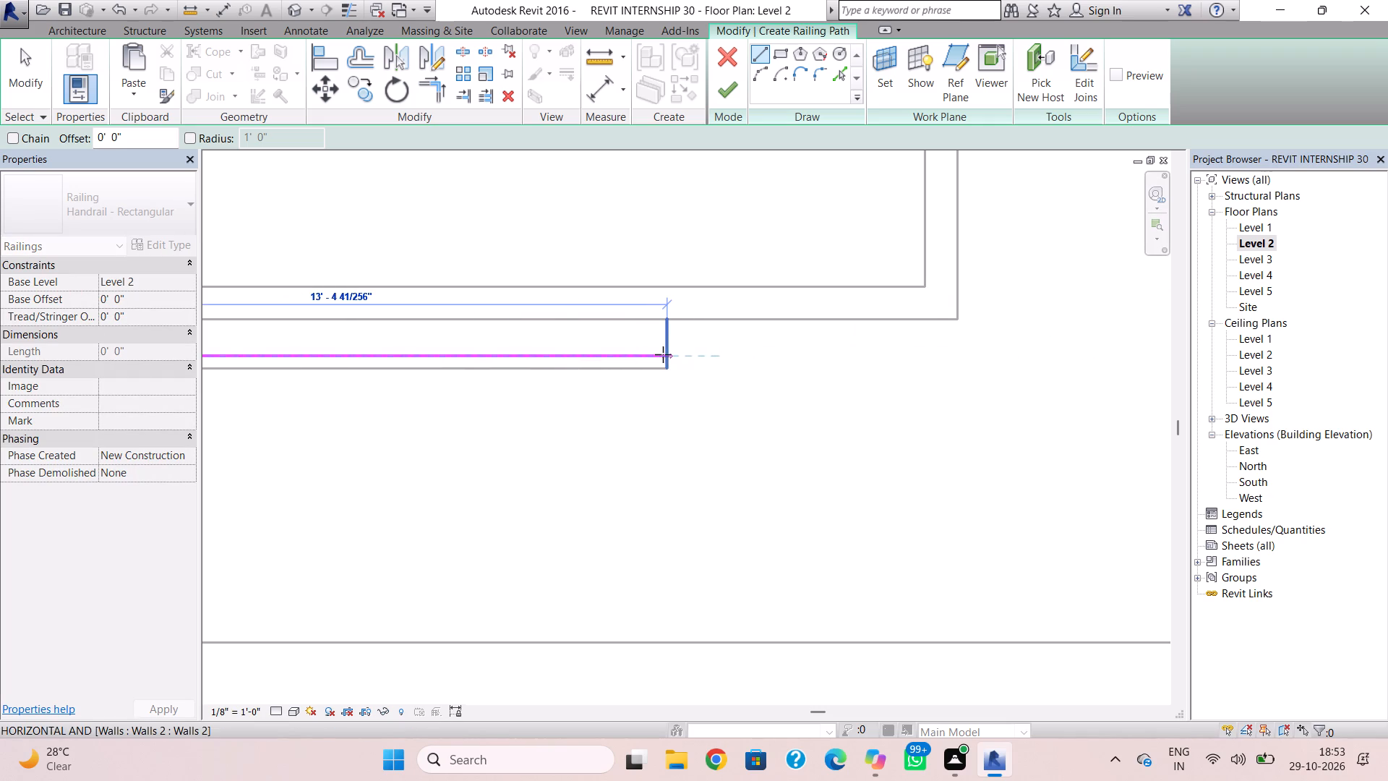
{"action": "left_click", "coordinate": [663, 354]}
{"action": "left_click", "coordinate": [716, 99]}
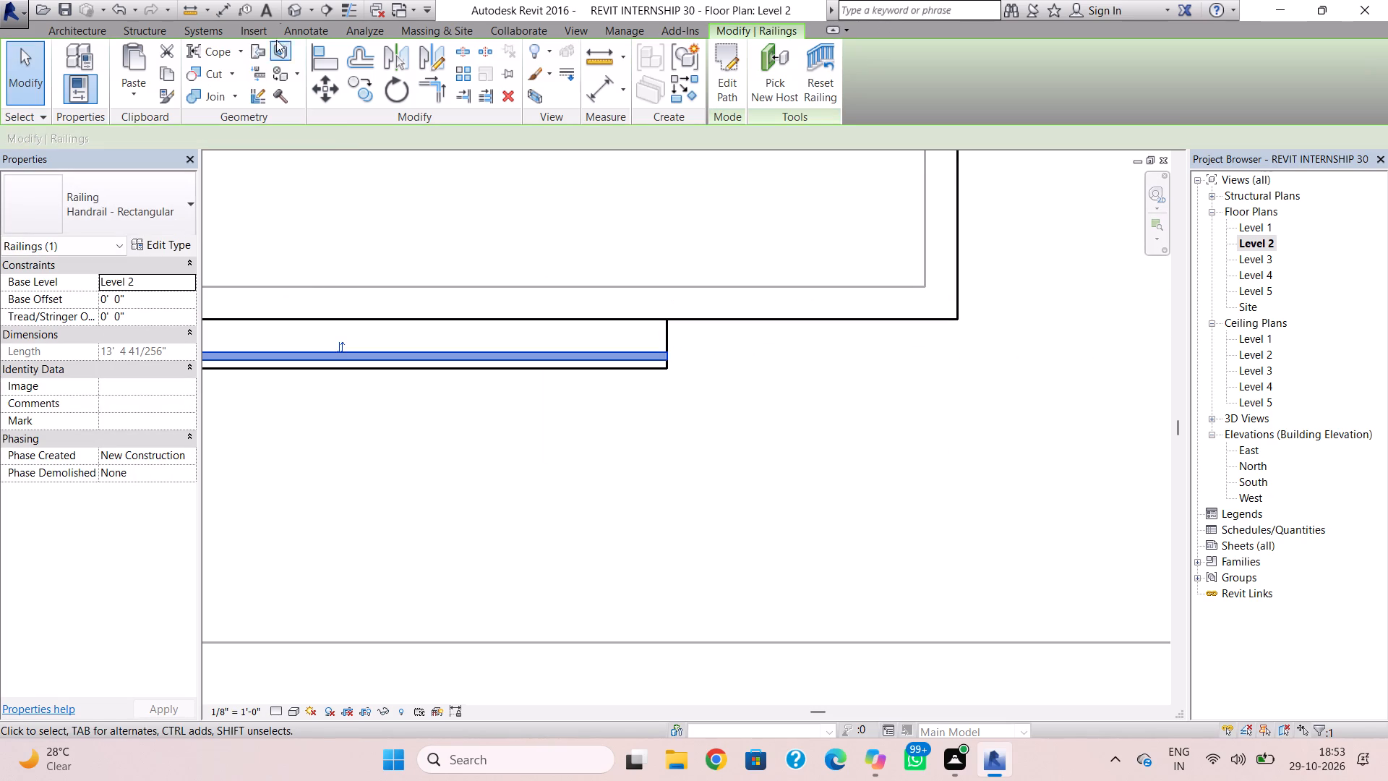
In the 3D view, set the Base Level of the ground-level front railing to Level 2.
{"action": "left_click", "coordinate": [294, 4]}
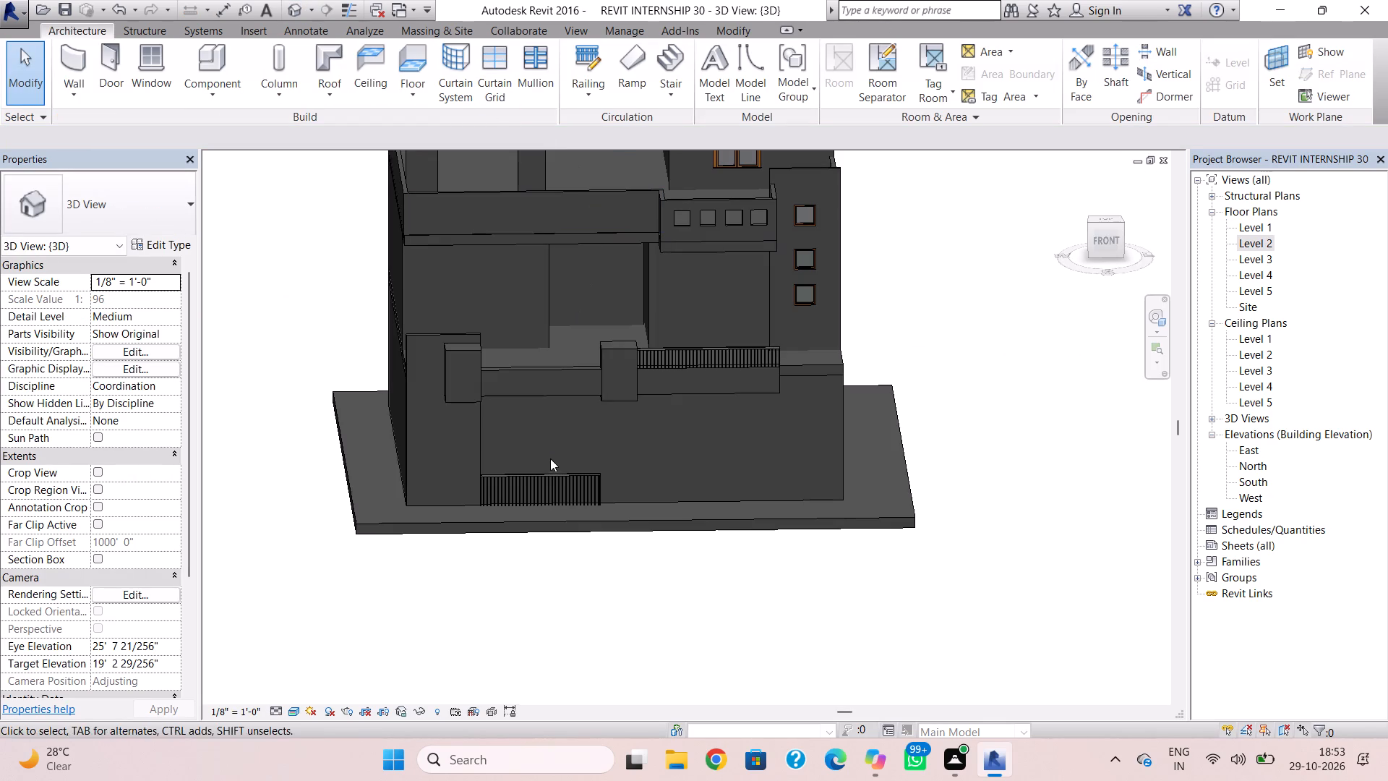
{"action": "left_click", "coordinate": [550, 470]}
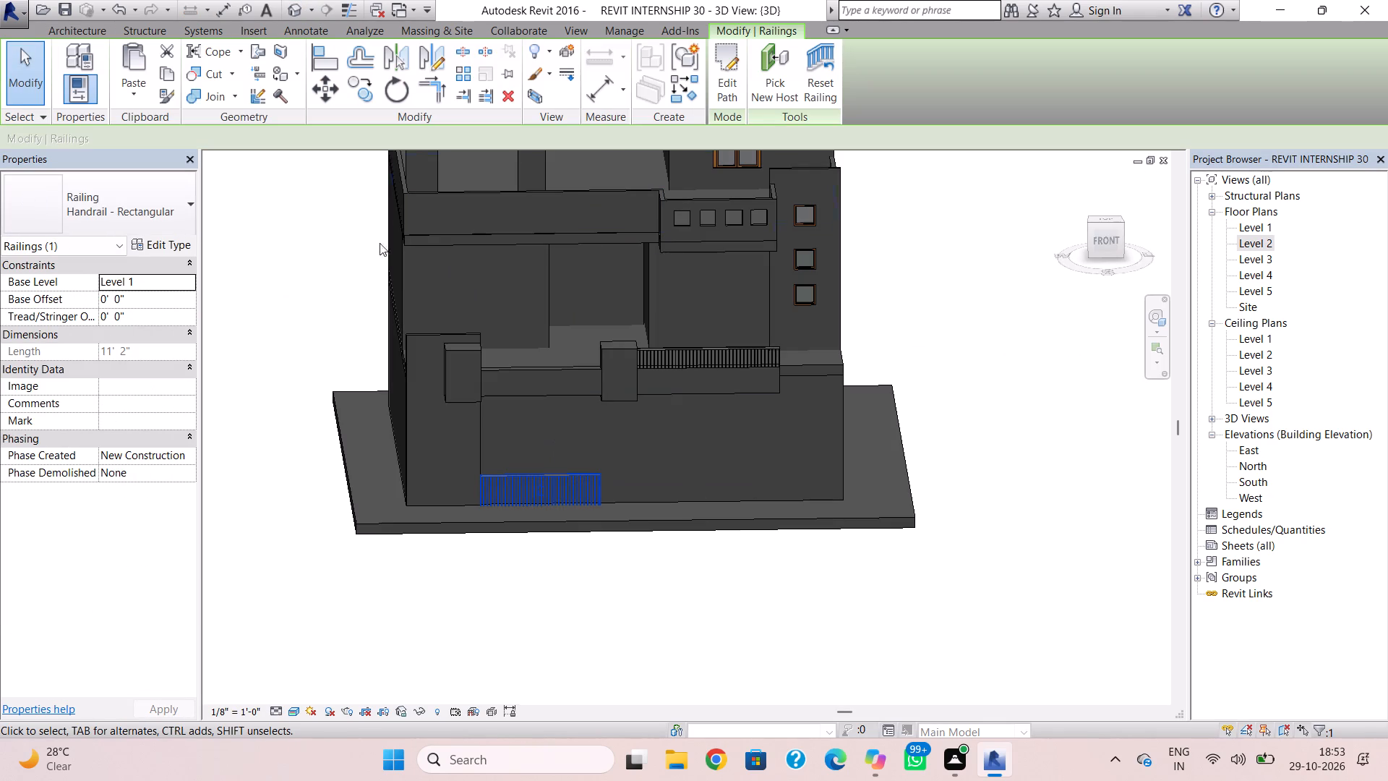
{"action": "left_click", "coordinate": [173, 286]}
{"action": "left_click", "coordinate": [184, 286]}
{"action": "left_click", "coordinate": [191, 281]}
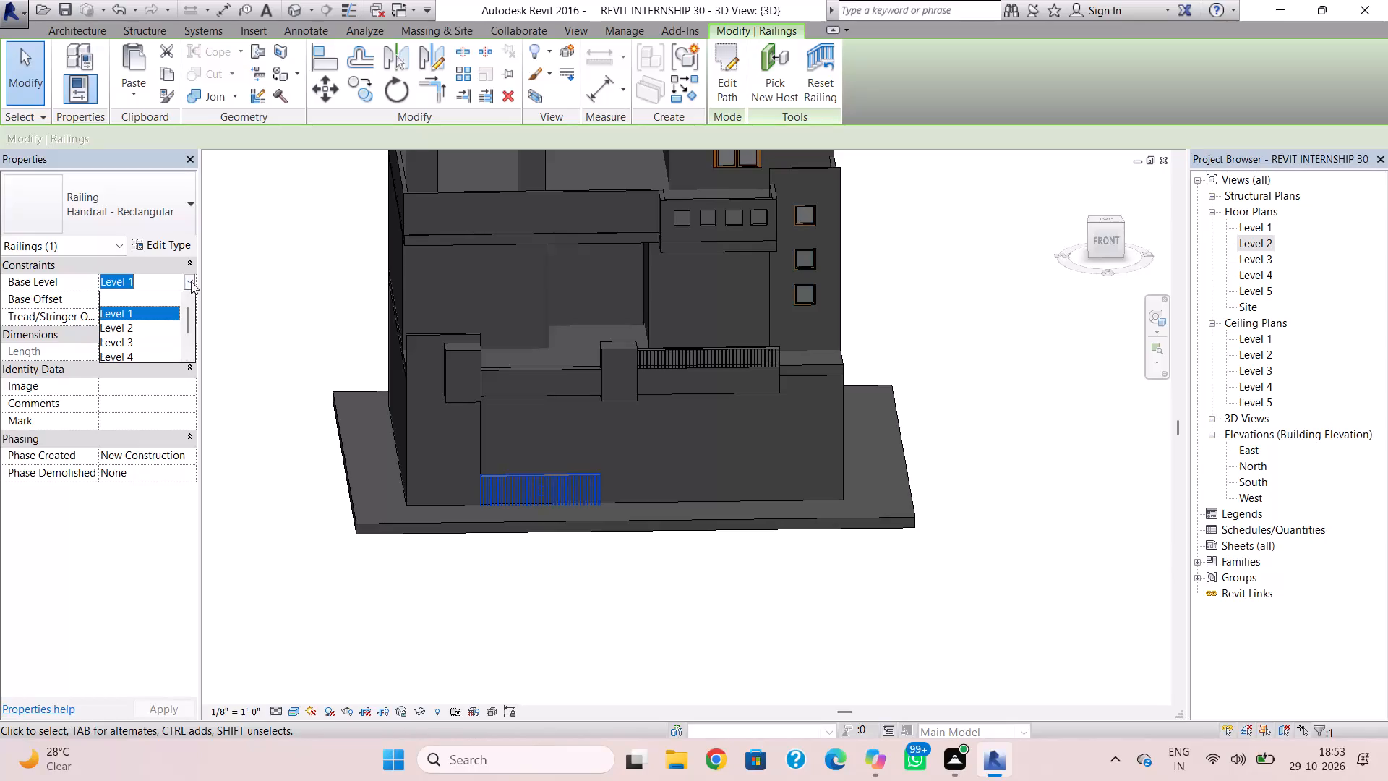
{"action": "left_click", "coordinate": [151, 329]}
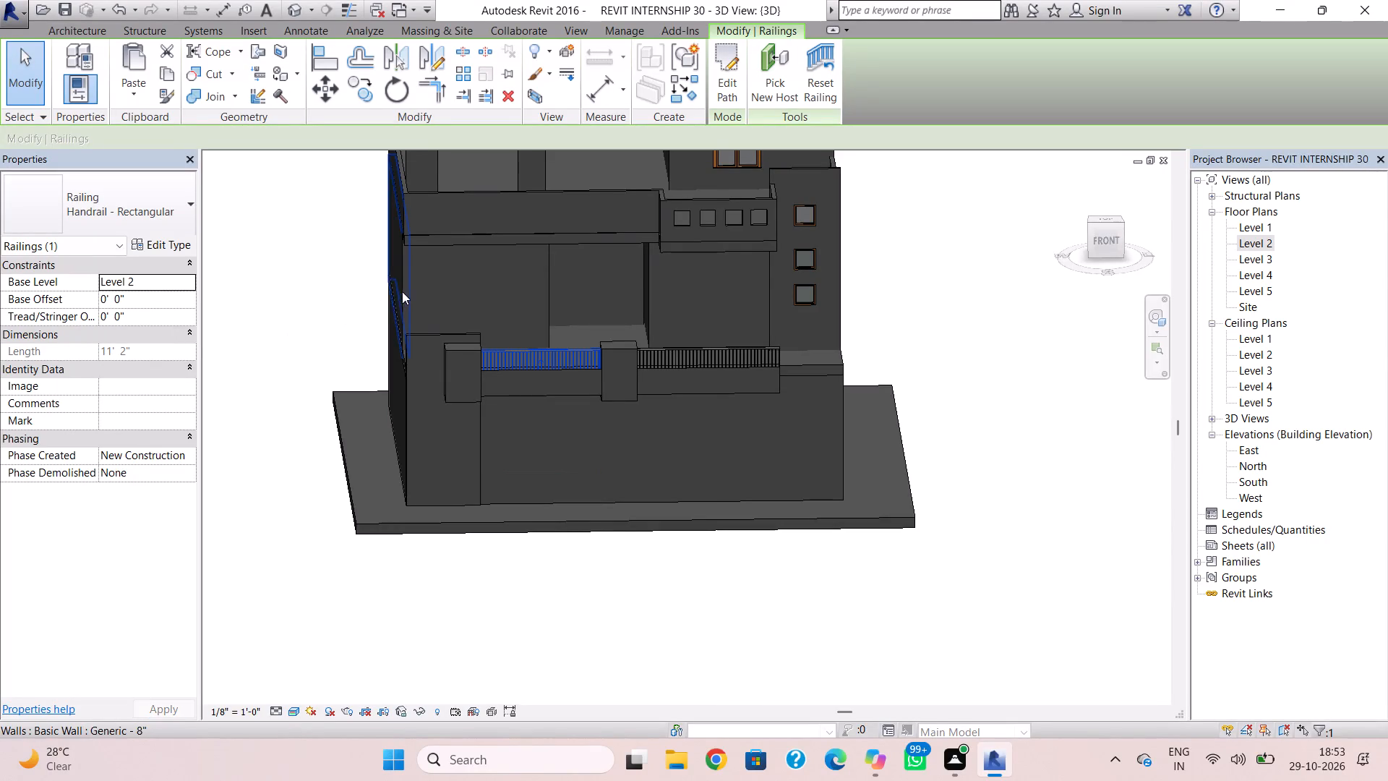
Change both front ledge railings to the Glass Panel - Bottom Fill type.
{"action": "left_click", "coordinate": [551, 347]}
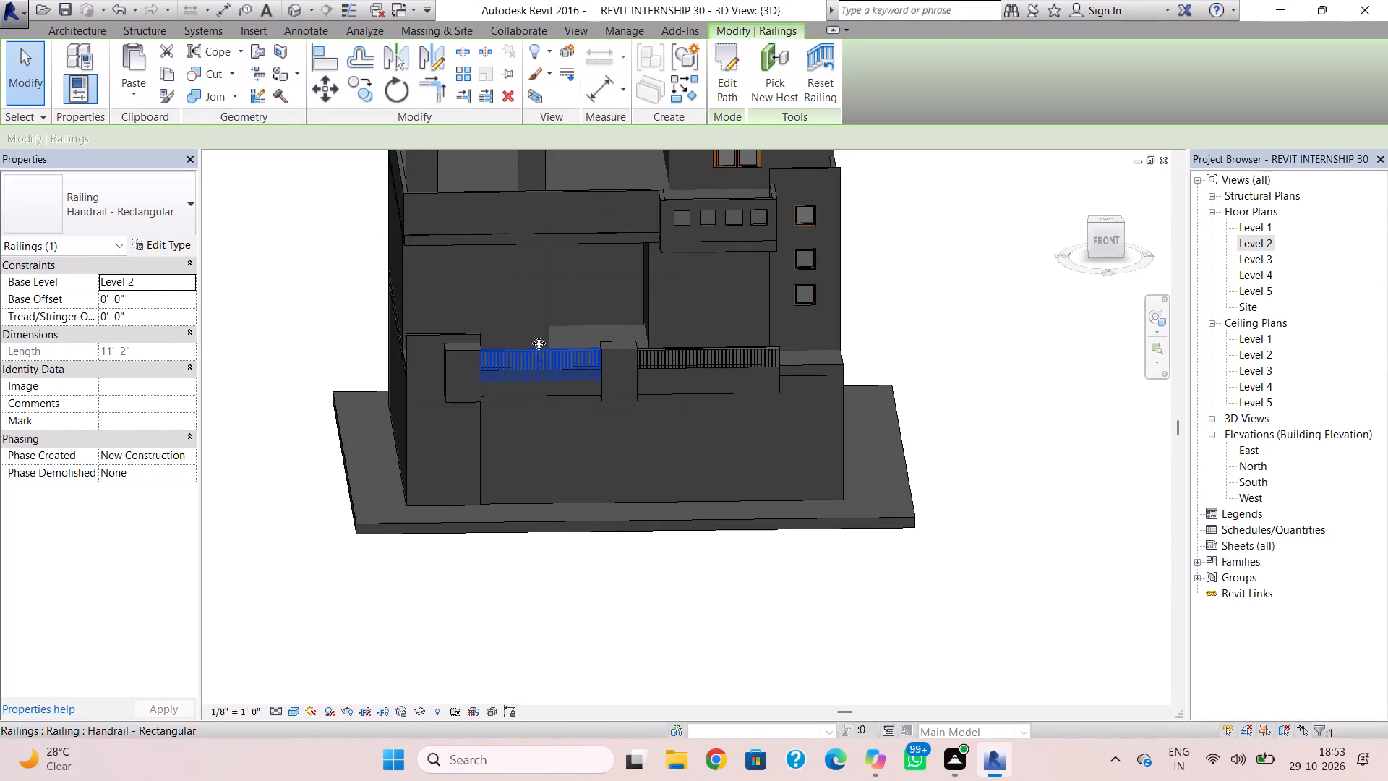
{"action": "left_click", "coordinate": [664, 353], "text": "ctrl"}
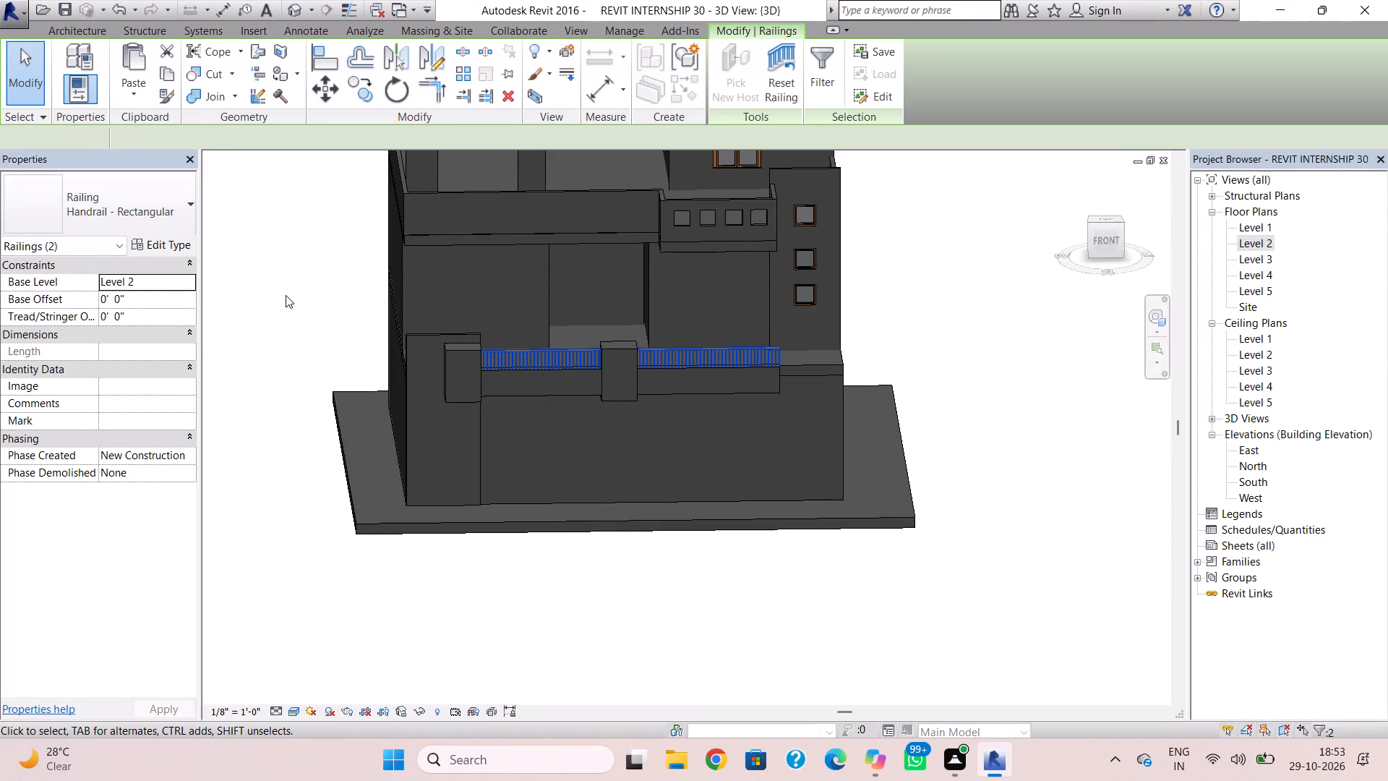
{"action": "left_click", "coordinate": [150, 224]}
{"action": "left_click", "coordinate": [134, 283]}
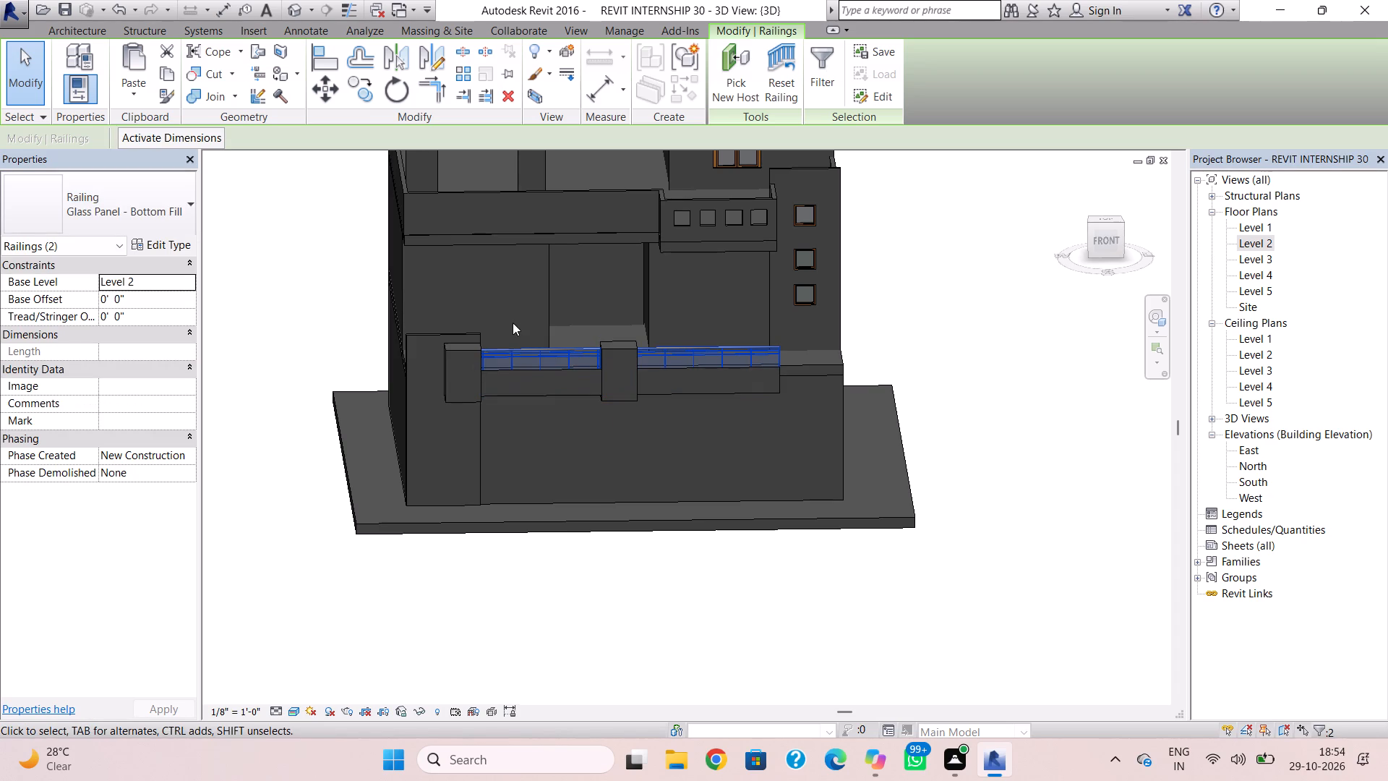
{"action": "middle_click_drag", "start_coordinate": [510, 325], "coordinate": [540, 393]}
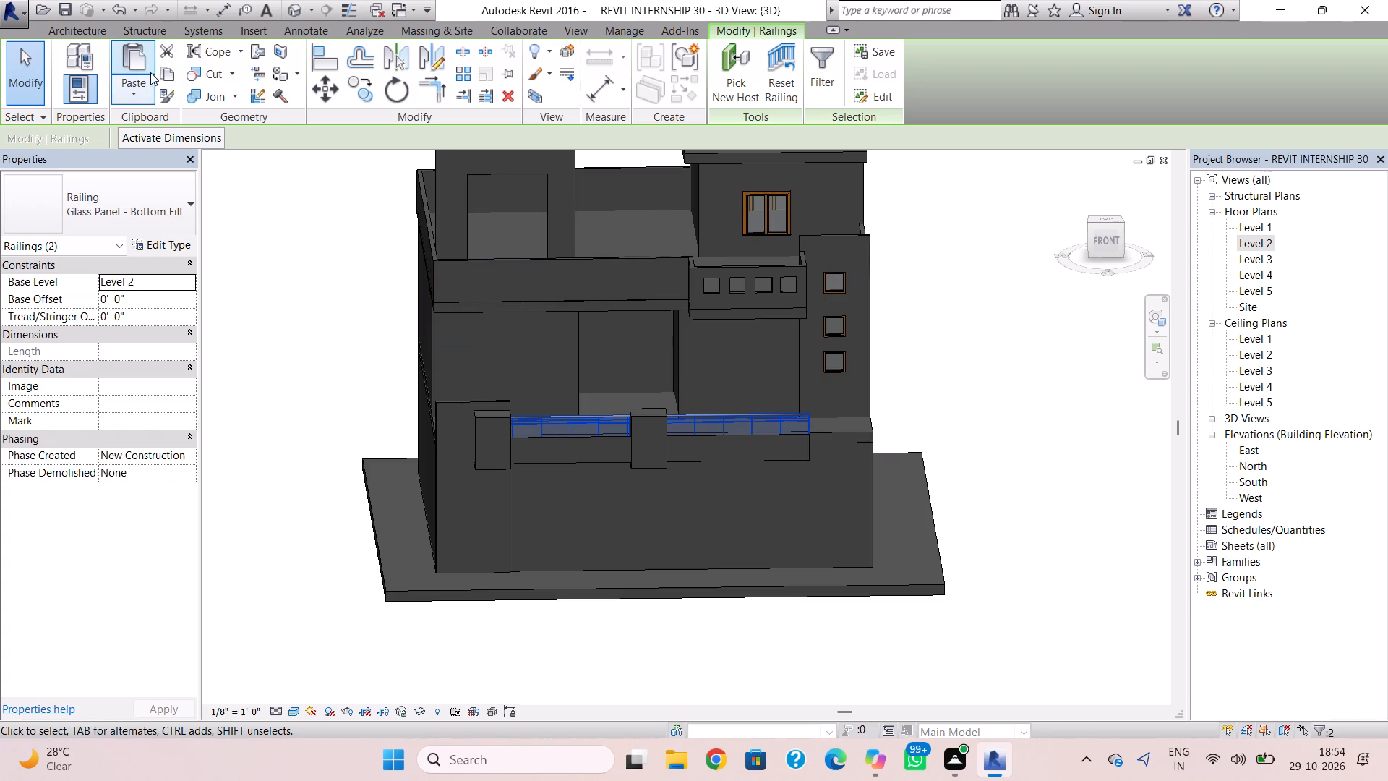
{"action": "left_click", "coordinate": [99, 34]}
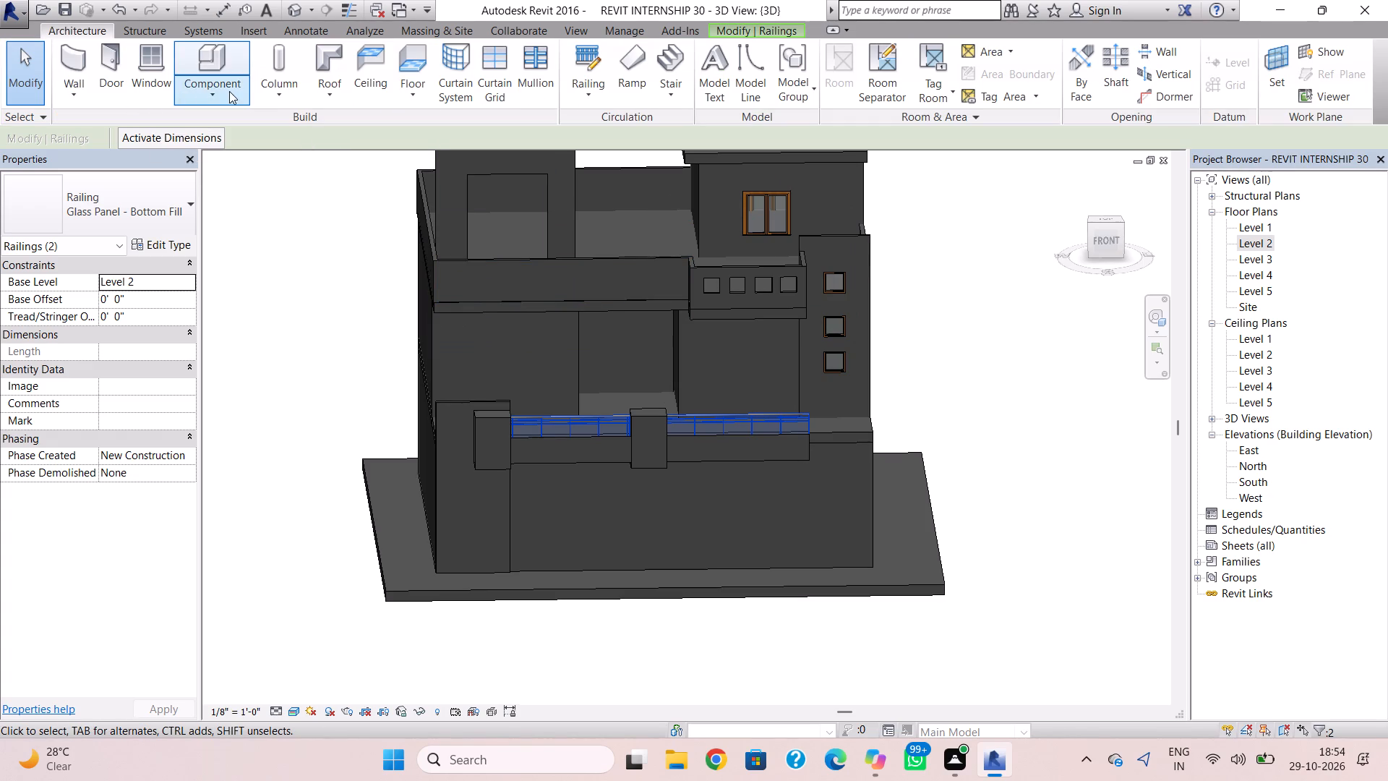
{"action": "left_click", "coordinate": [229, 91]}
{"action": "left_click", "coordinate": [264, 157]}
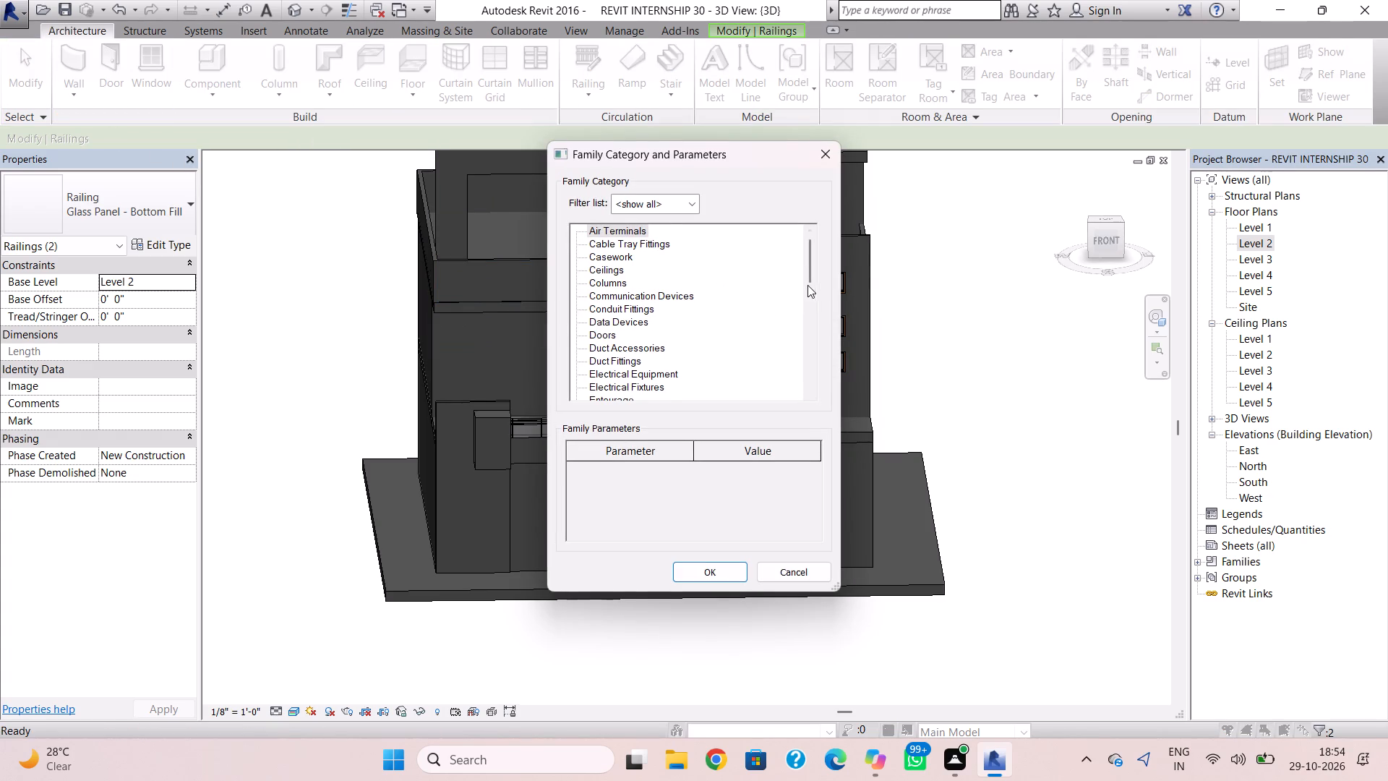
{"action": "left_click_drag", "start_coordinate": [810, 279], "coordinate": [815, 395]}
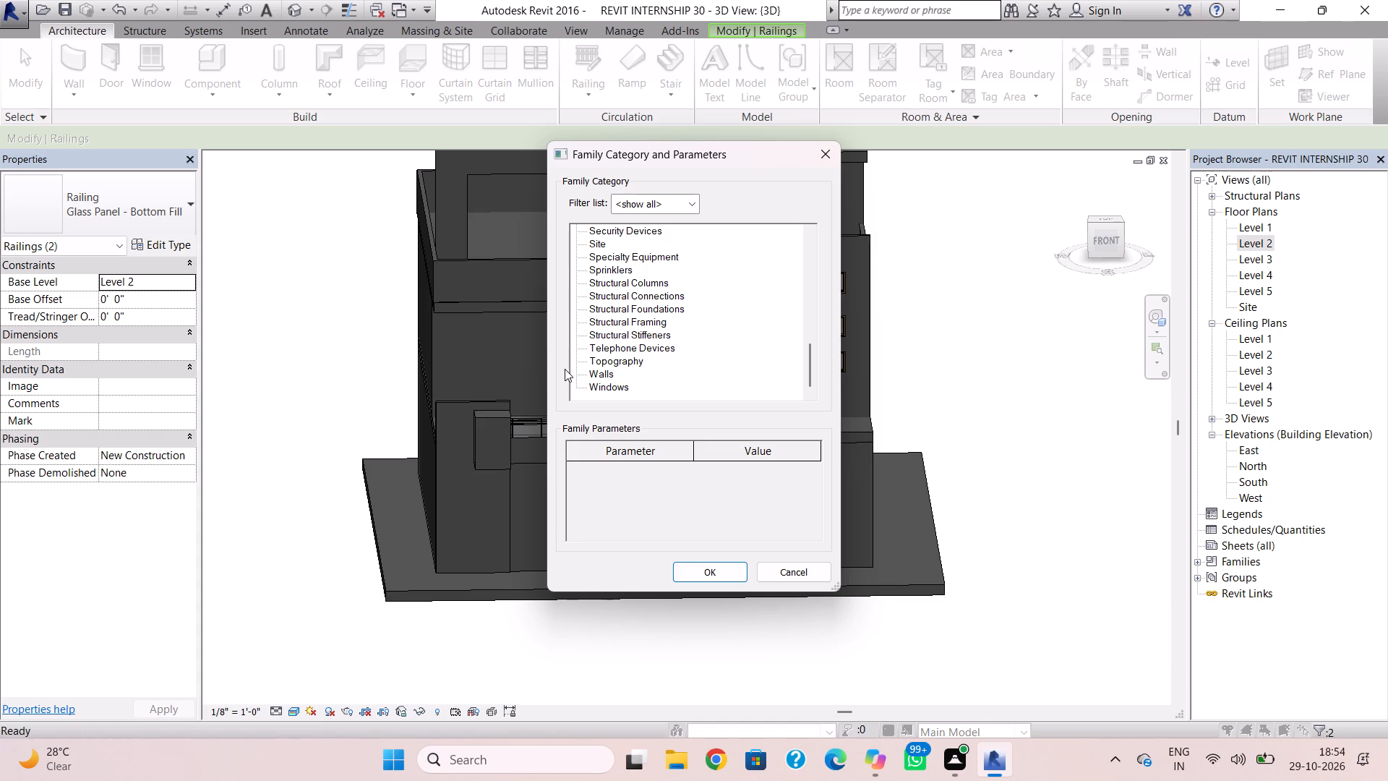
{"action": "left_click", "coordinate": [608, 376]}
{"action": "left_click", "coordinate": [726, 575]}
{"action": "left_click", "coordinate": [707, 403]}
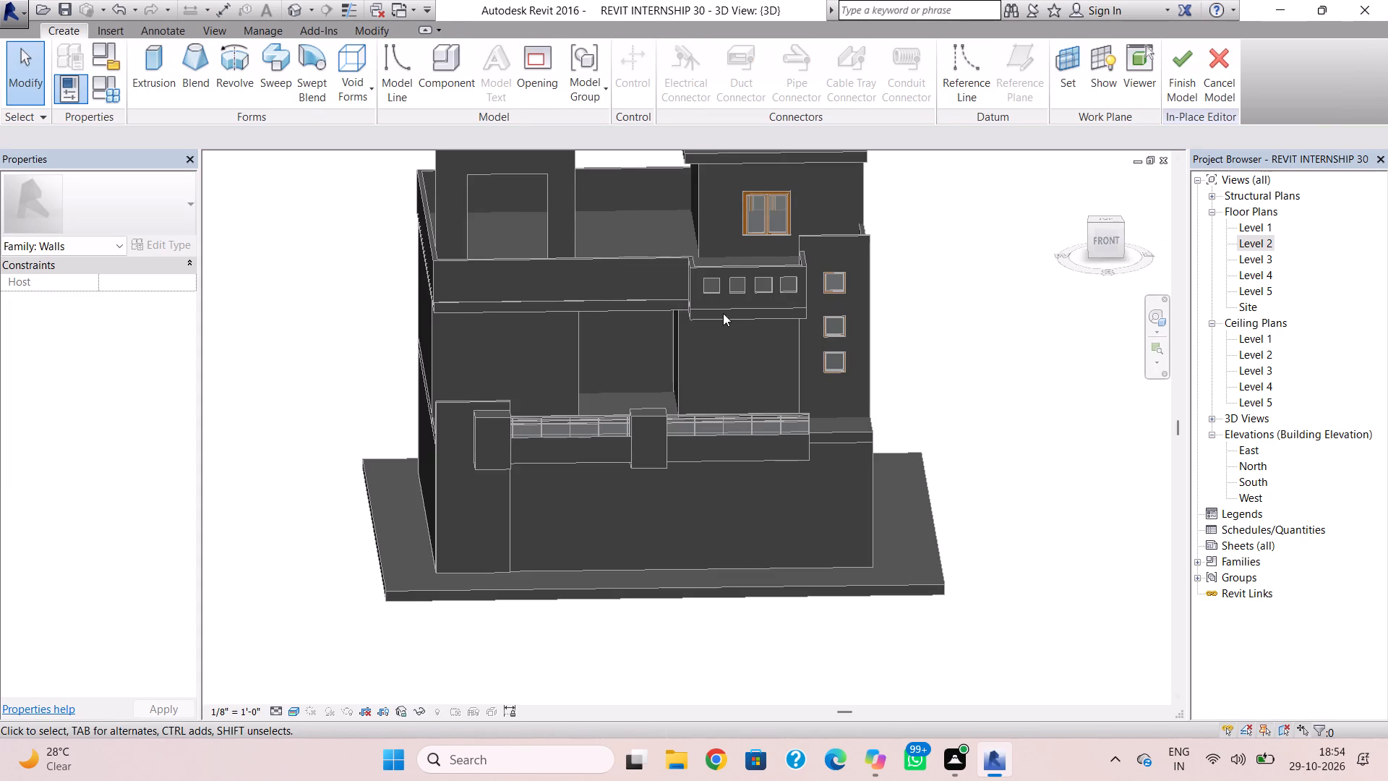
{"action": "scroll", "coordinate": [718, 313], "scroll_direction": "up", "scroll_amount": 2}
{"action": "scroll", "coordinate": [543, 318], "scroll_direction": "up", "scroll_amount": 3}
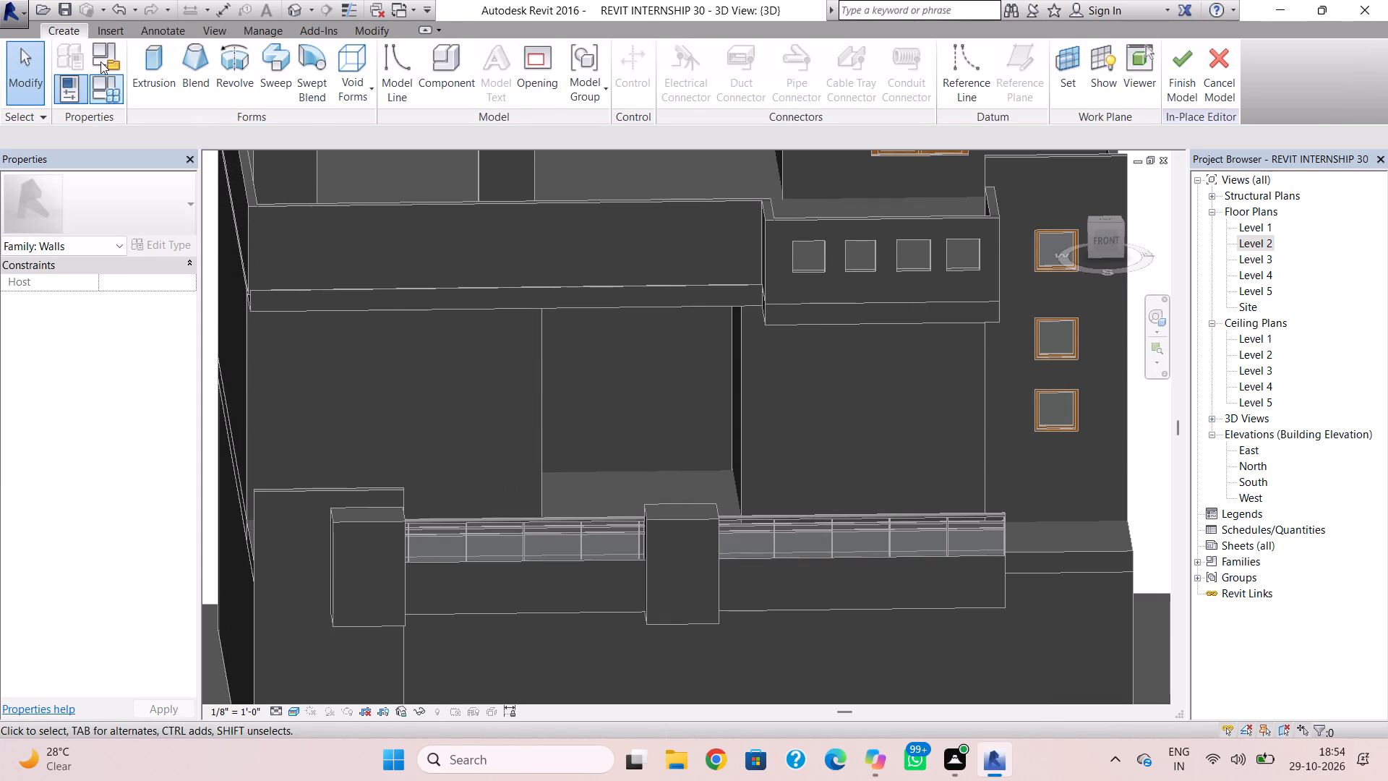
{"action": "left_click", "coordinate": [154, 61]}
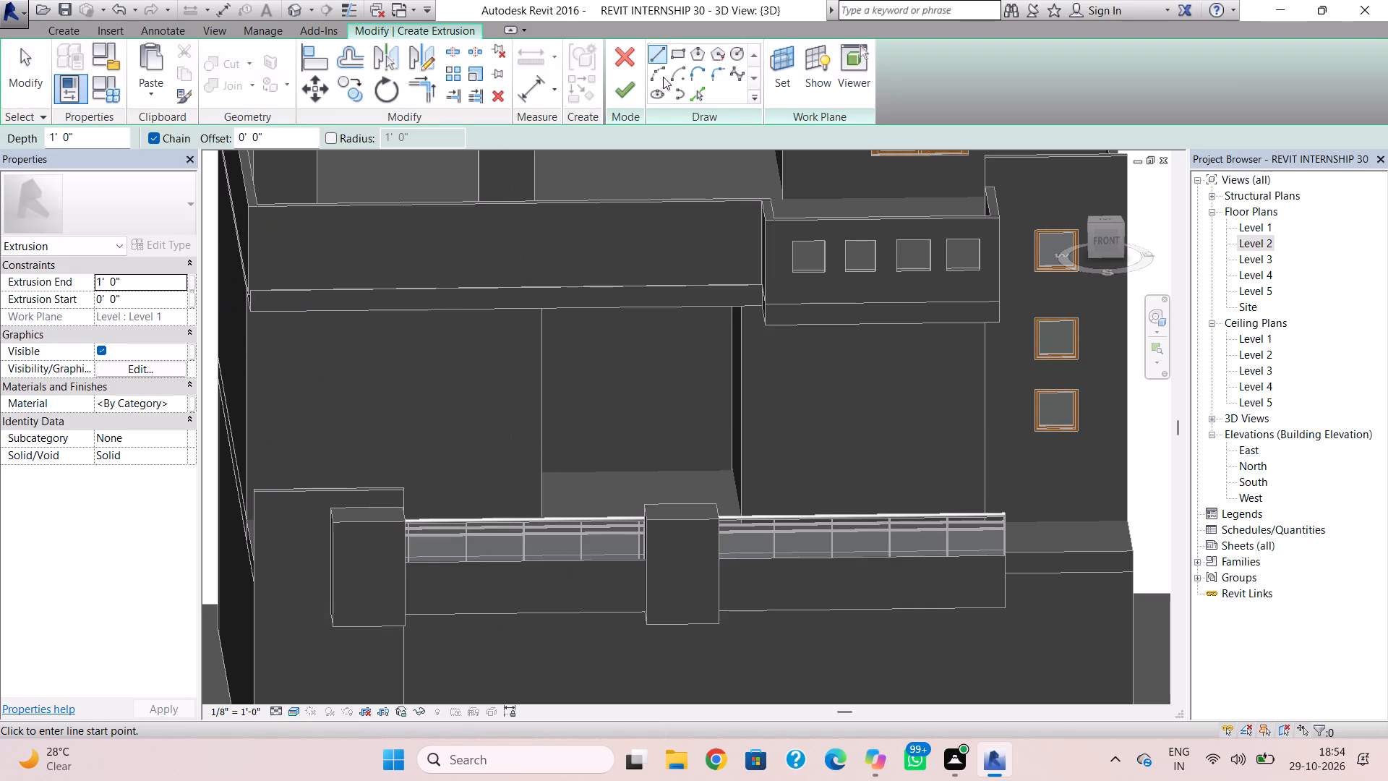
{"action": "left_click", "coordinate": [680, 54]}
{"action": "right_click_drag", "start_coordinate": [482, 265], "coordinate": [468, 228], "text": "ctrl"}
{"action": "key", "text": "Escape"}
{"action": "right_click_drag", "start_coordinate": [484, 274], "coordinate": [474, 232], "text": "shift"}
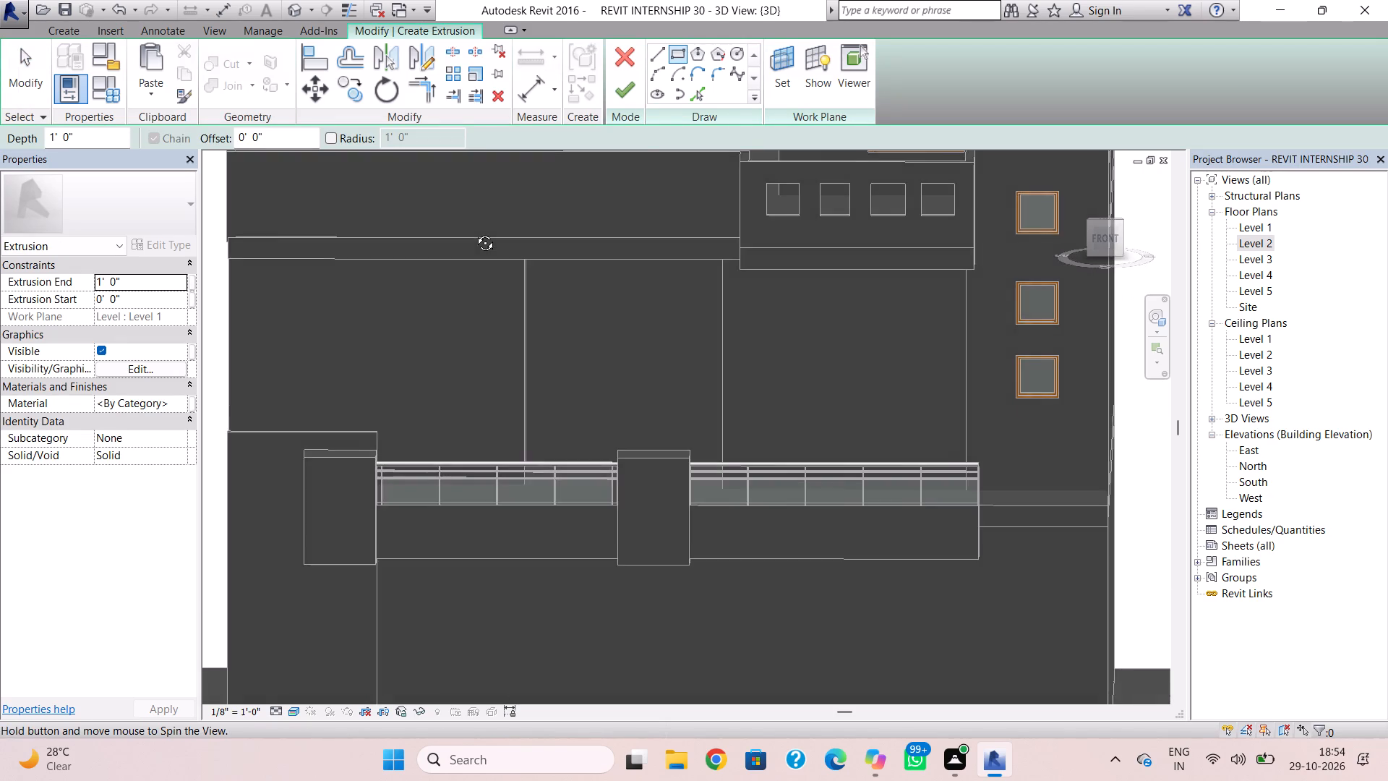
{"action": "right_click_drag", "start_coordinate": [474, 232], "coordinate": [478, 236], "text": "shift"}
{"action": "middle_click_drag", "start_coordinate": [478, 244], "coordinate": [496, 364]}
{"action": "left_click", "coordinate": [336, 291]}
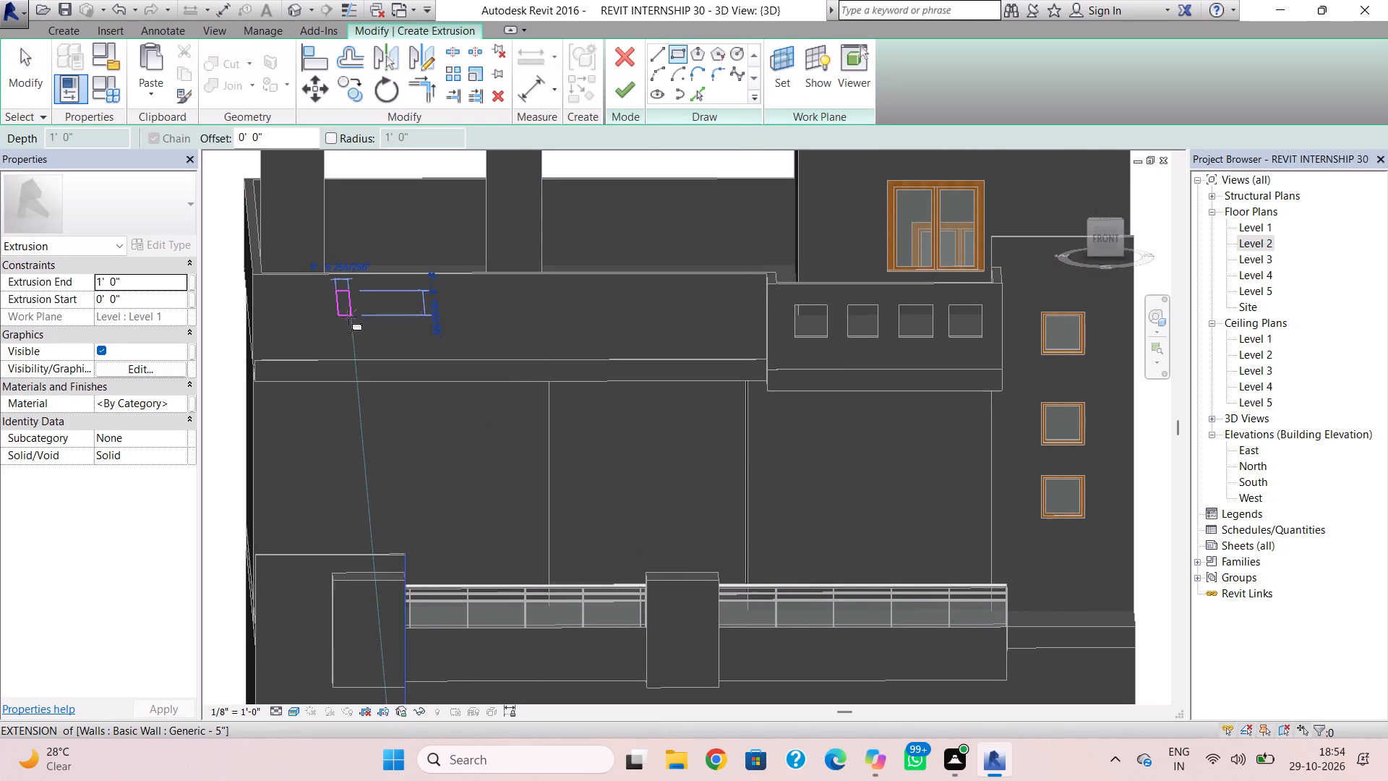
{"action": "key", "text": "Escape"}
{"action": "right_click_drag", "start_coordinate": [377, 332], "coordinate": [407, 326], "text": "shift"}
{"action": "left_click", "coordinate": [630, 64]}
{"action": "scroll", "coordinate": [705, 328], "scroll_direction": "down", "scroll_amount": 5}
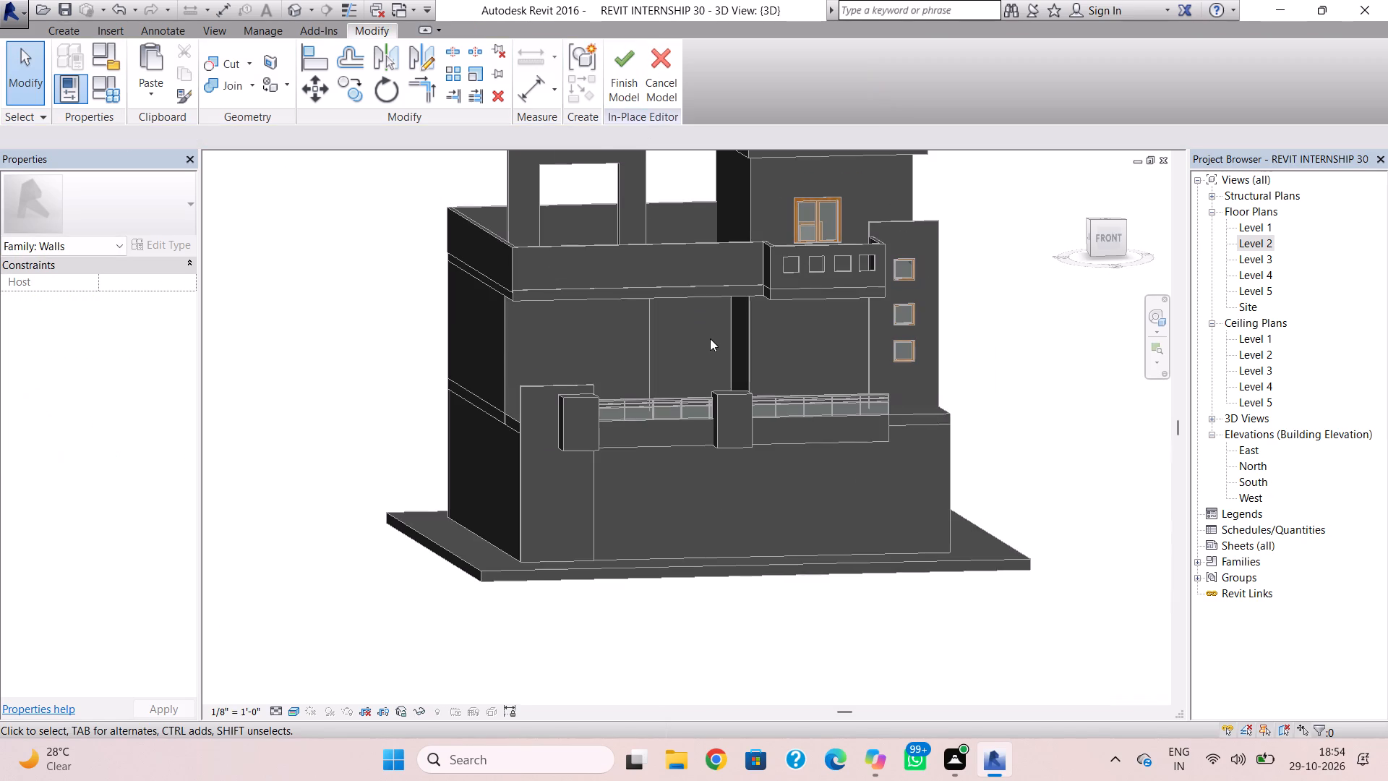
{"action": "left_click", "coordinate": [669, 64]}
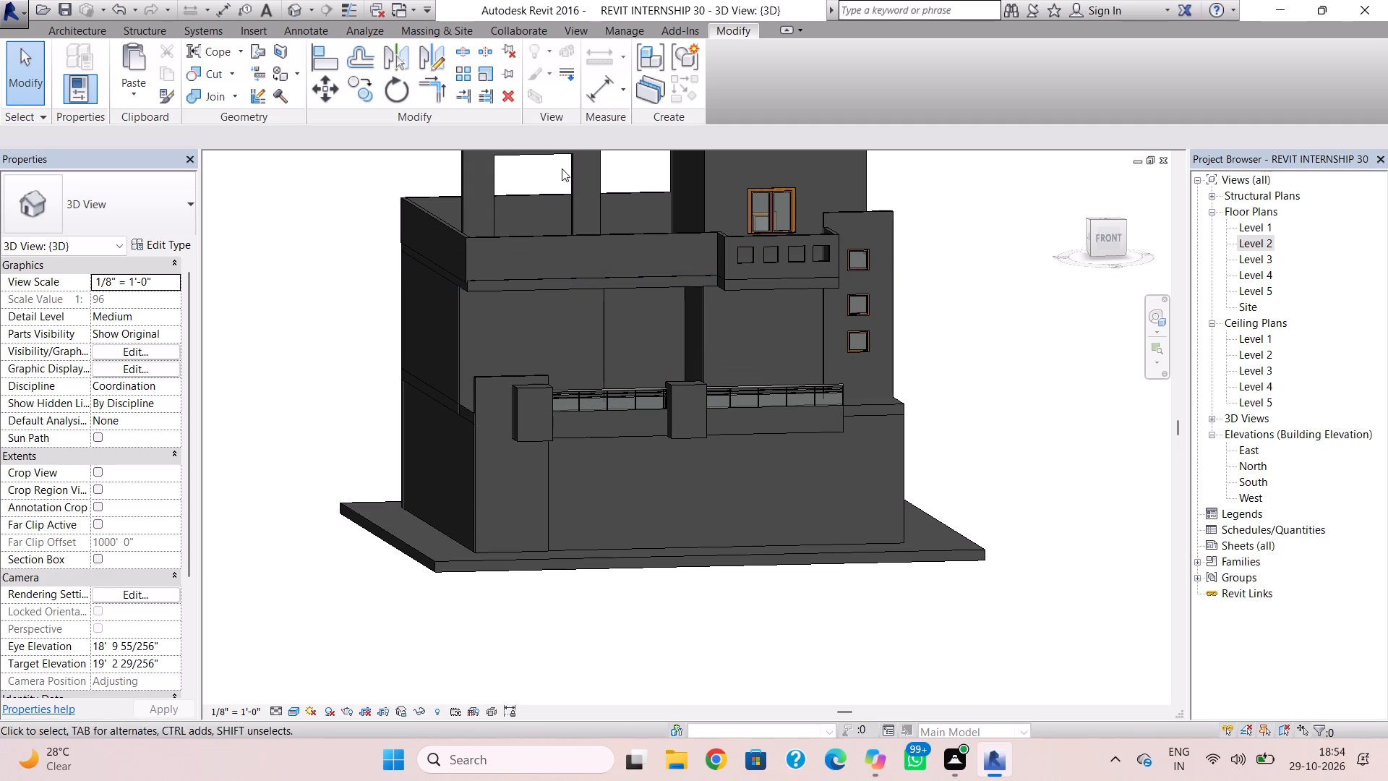
Load the Door-Double-Glass family and place a 68" x 80" door in the second storey's front wall, behind the west pier.
{"action": "left_click", "coordinate": [84, 35]}
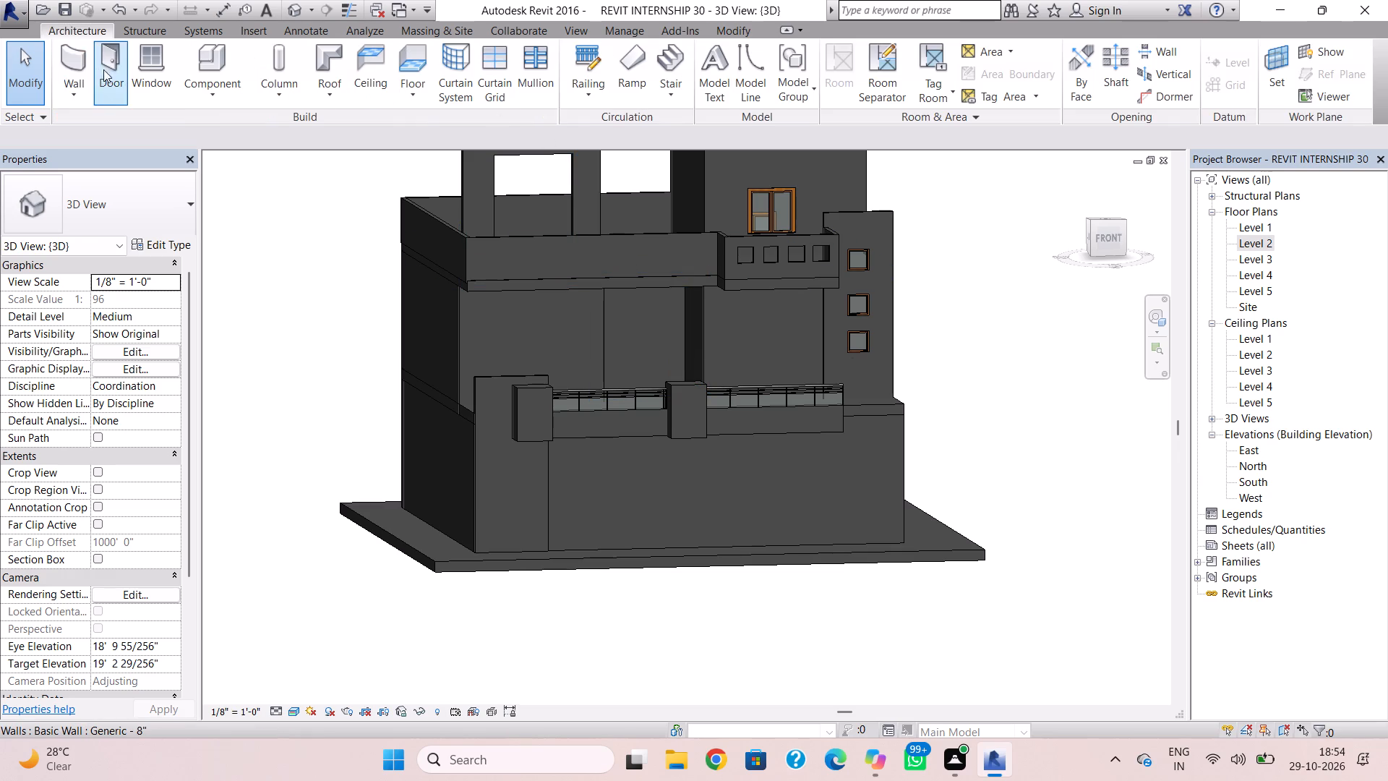
{"action": "left_click", "coordinate": [116, 64]}
{"action": "left_click", "coordinate": [718, 83]}
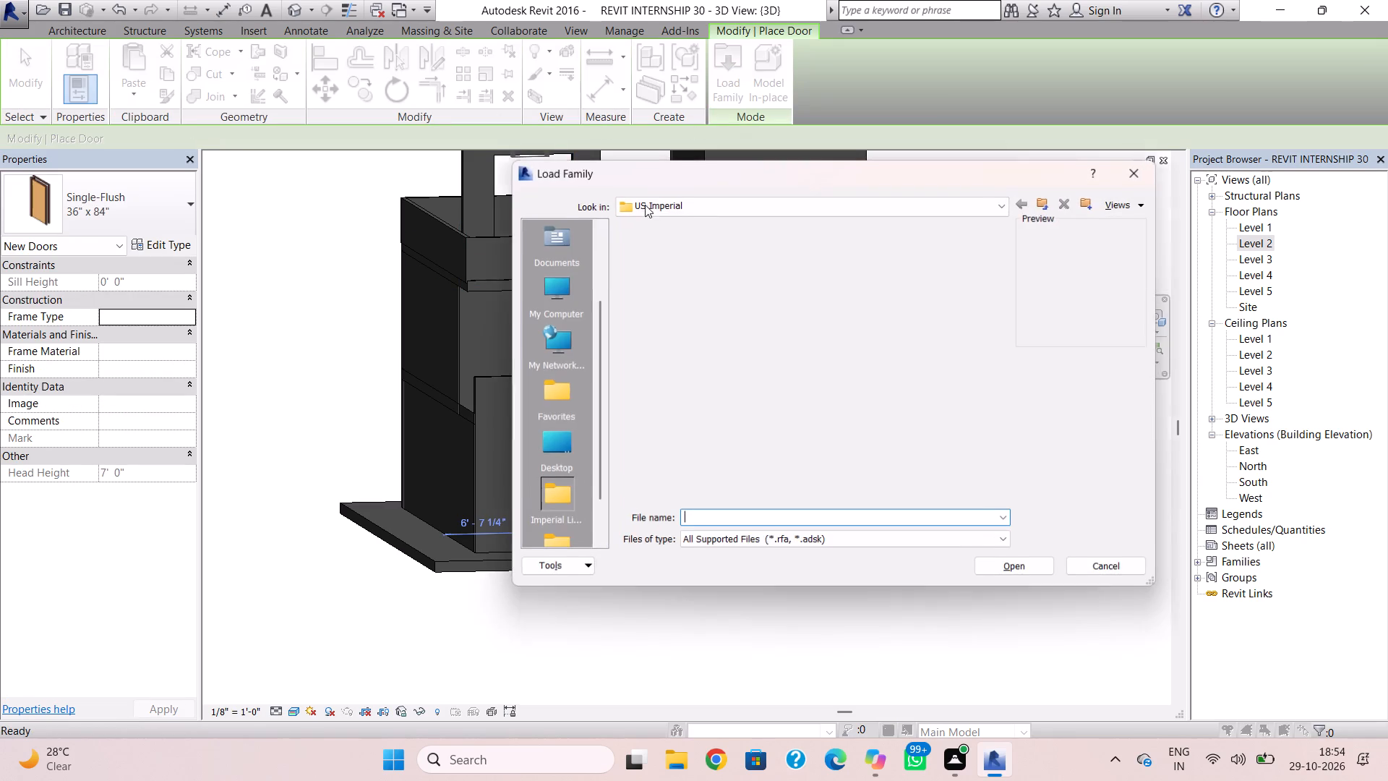
{"action": "double_click", "coordinate": [912, 359]}
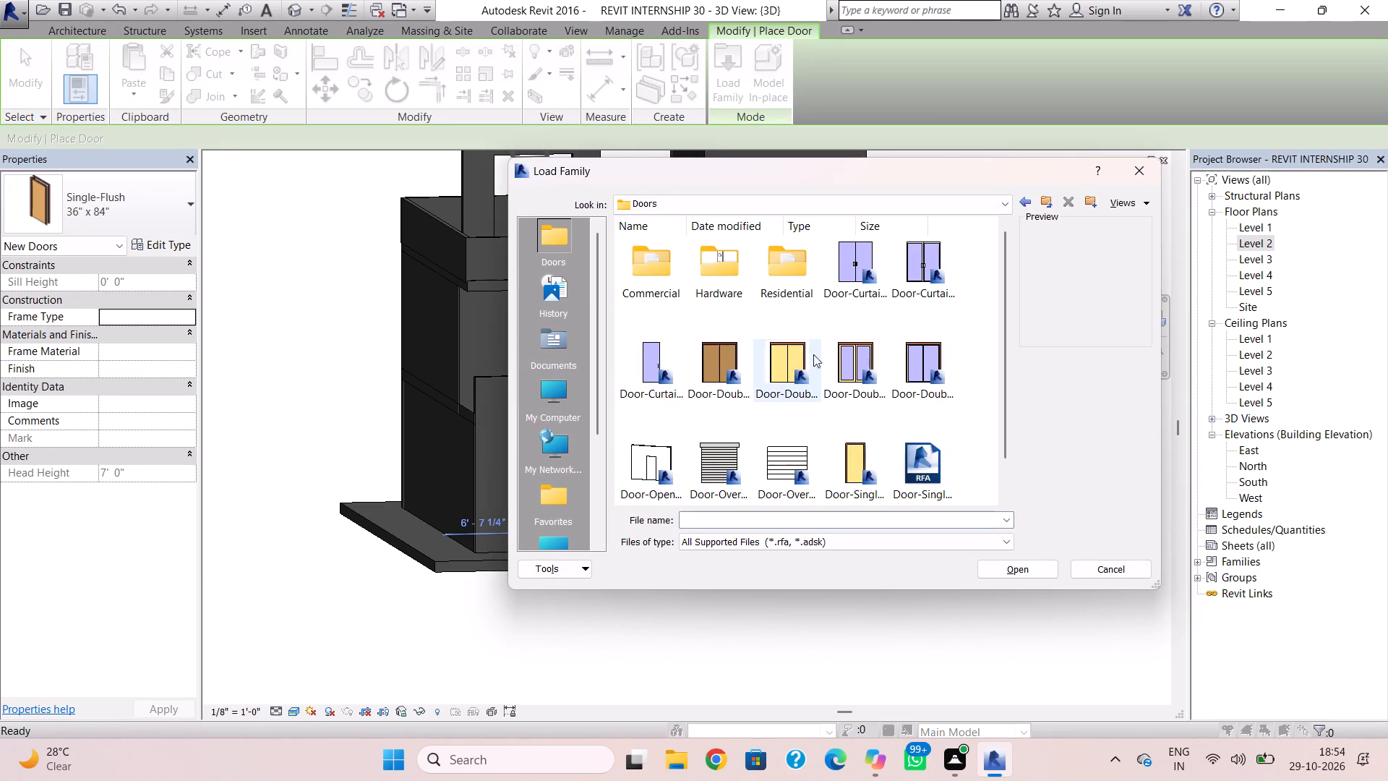
{"action": "left_click", "coordinate": [849, 353]}
{"action": "left_click", "coordinate": [1039, 582]}
{"action": "left_click", "coordinate": [1037, 577]}
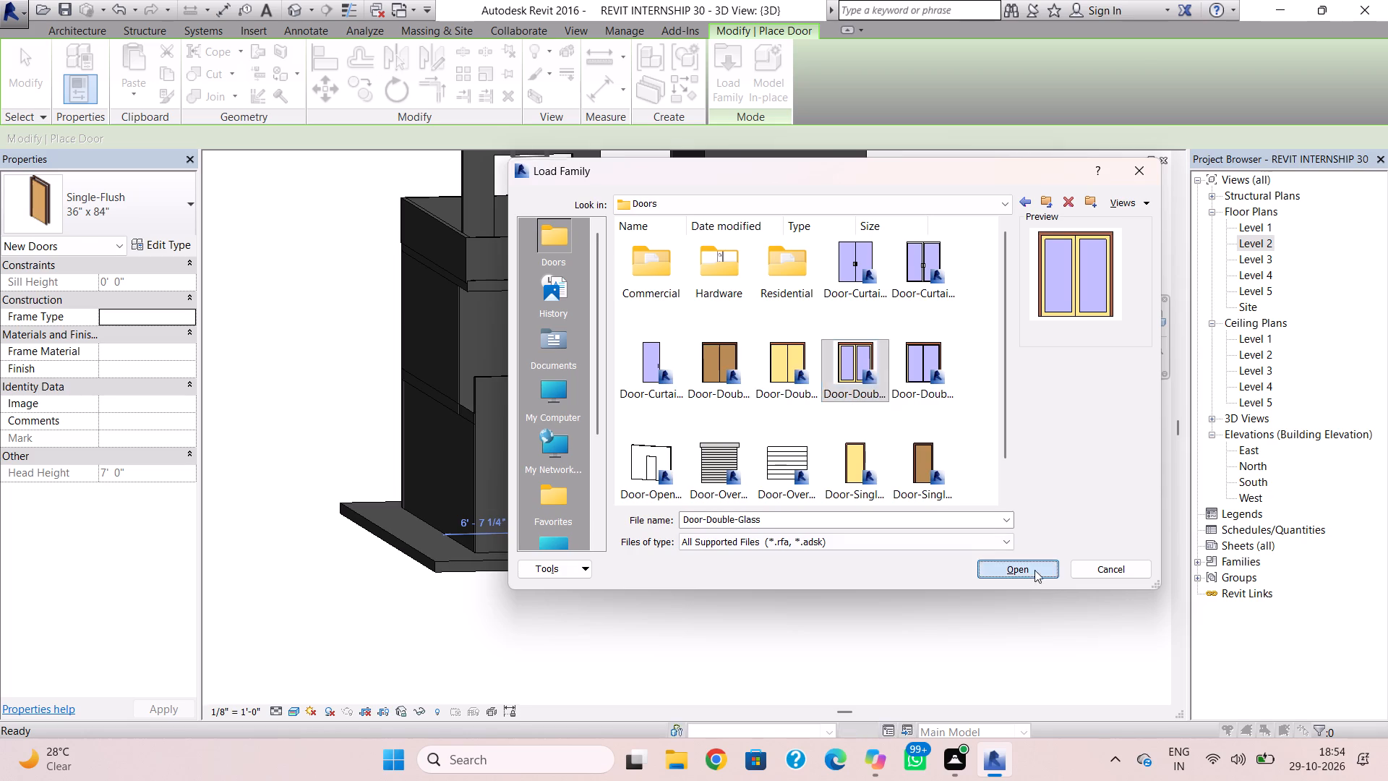
{"action": "left_click", "coordinate": [776, 460]}
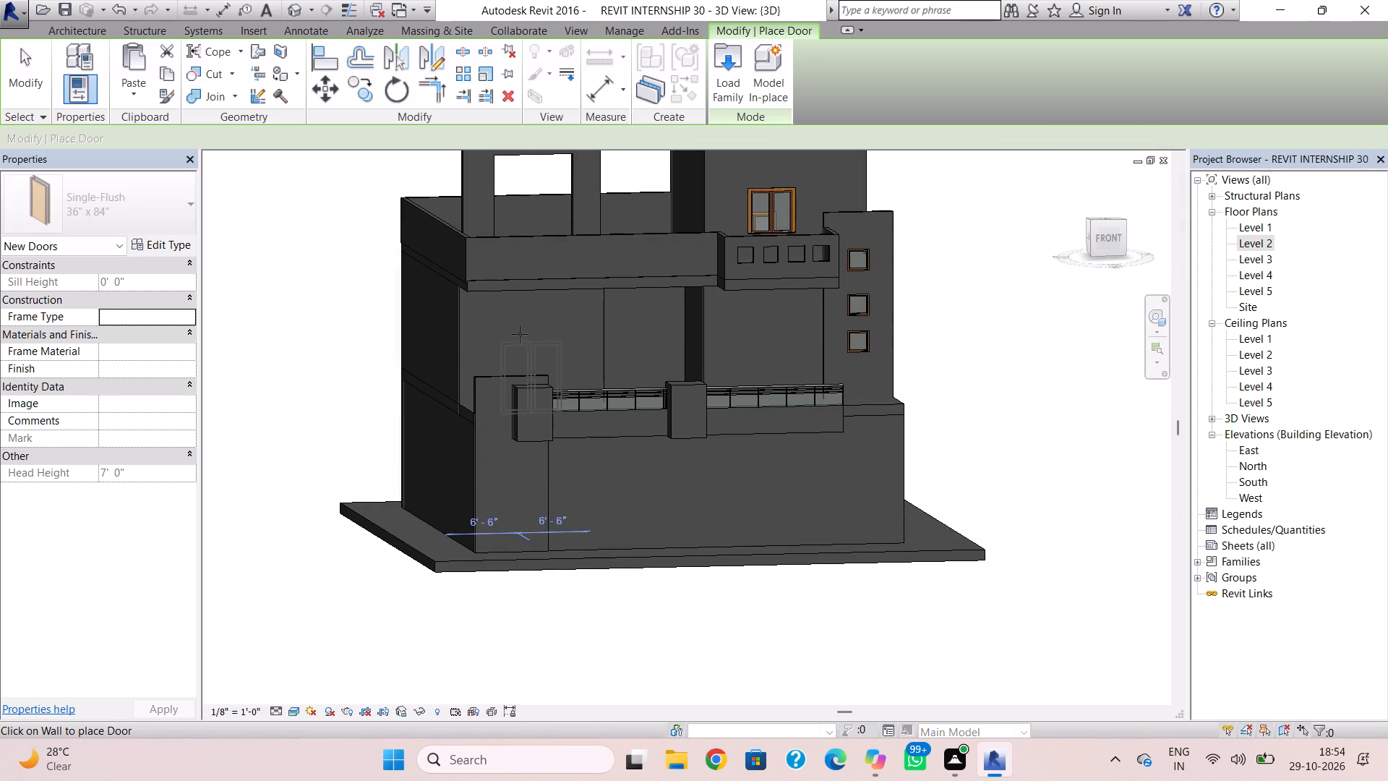
{"action": "left_click", "coordinate": [523, 333]}
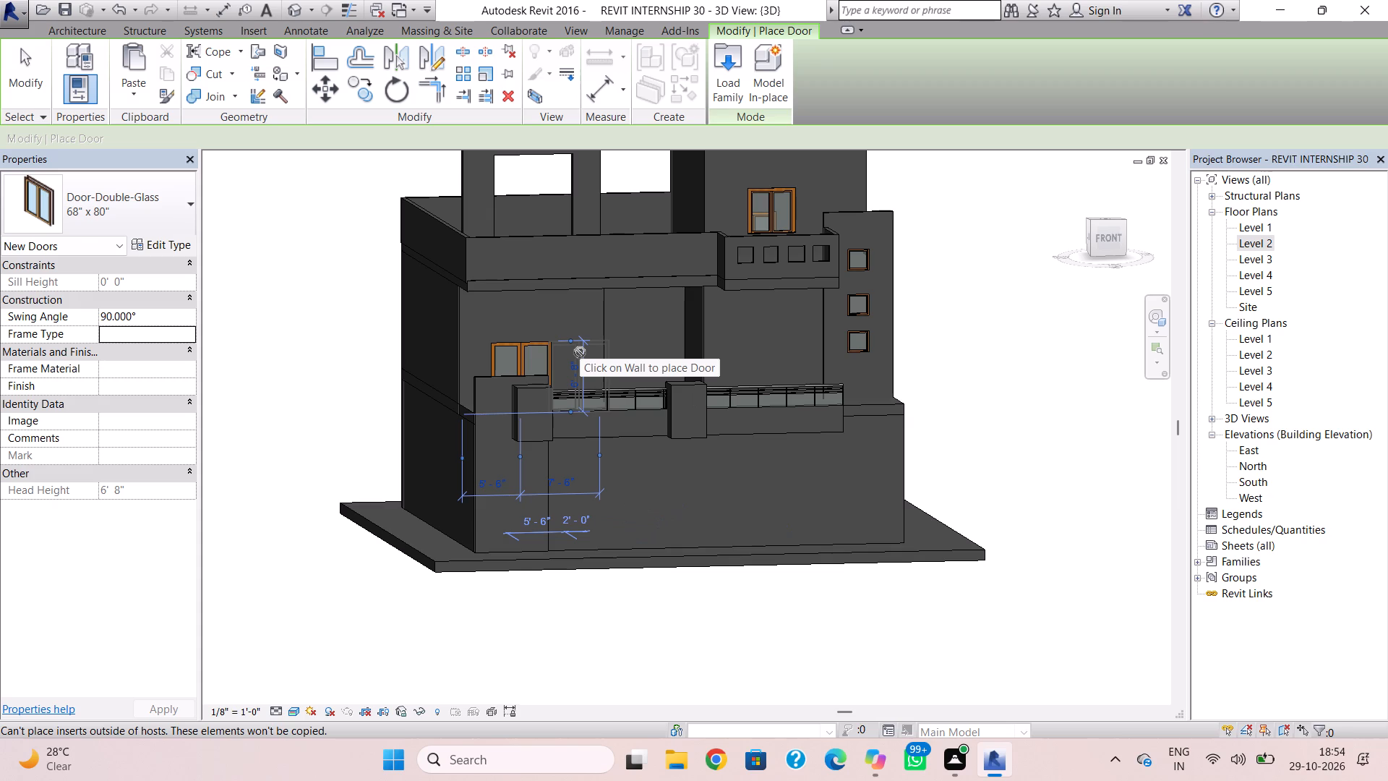
{"action": "key", "text": "Escape"}
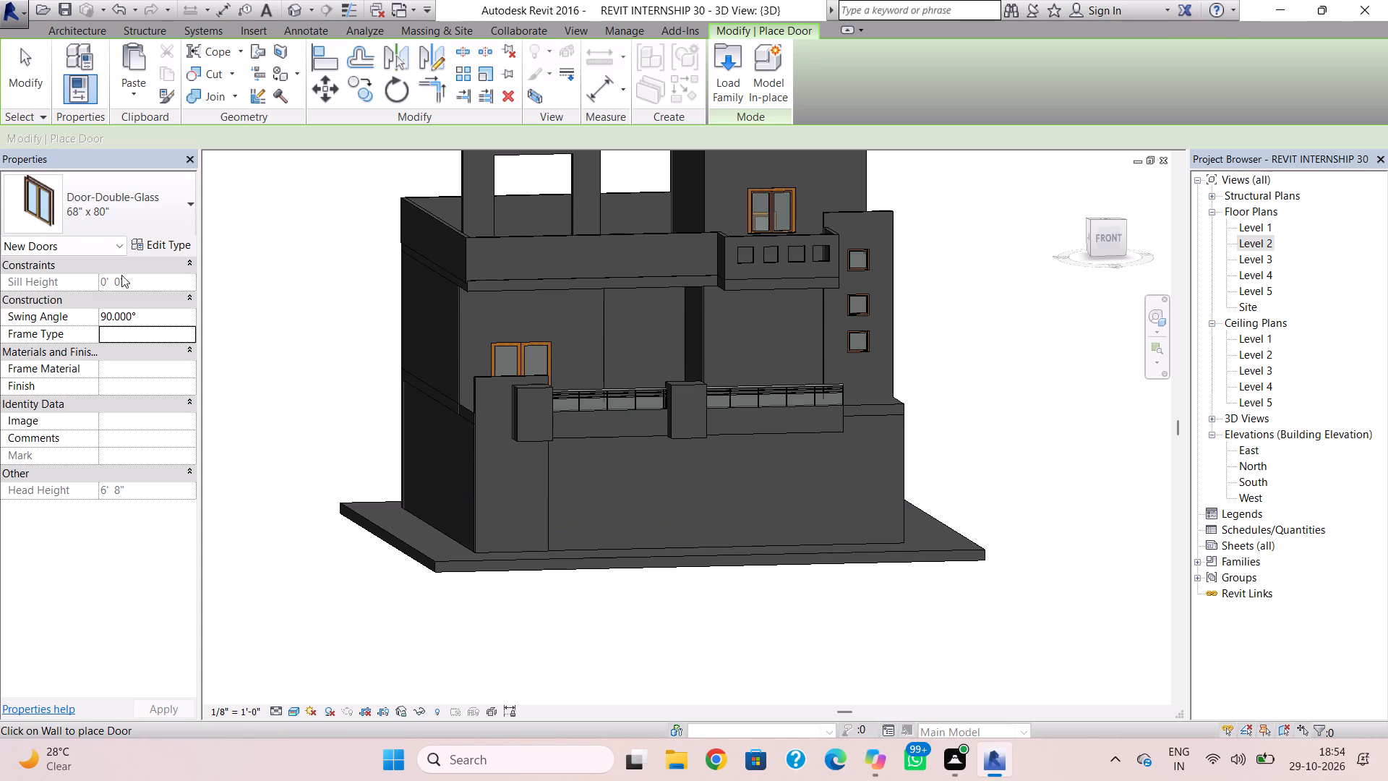
{"action": "left_click", "coordinate": [119, 193]}
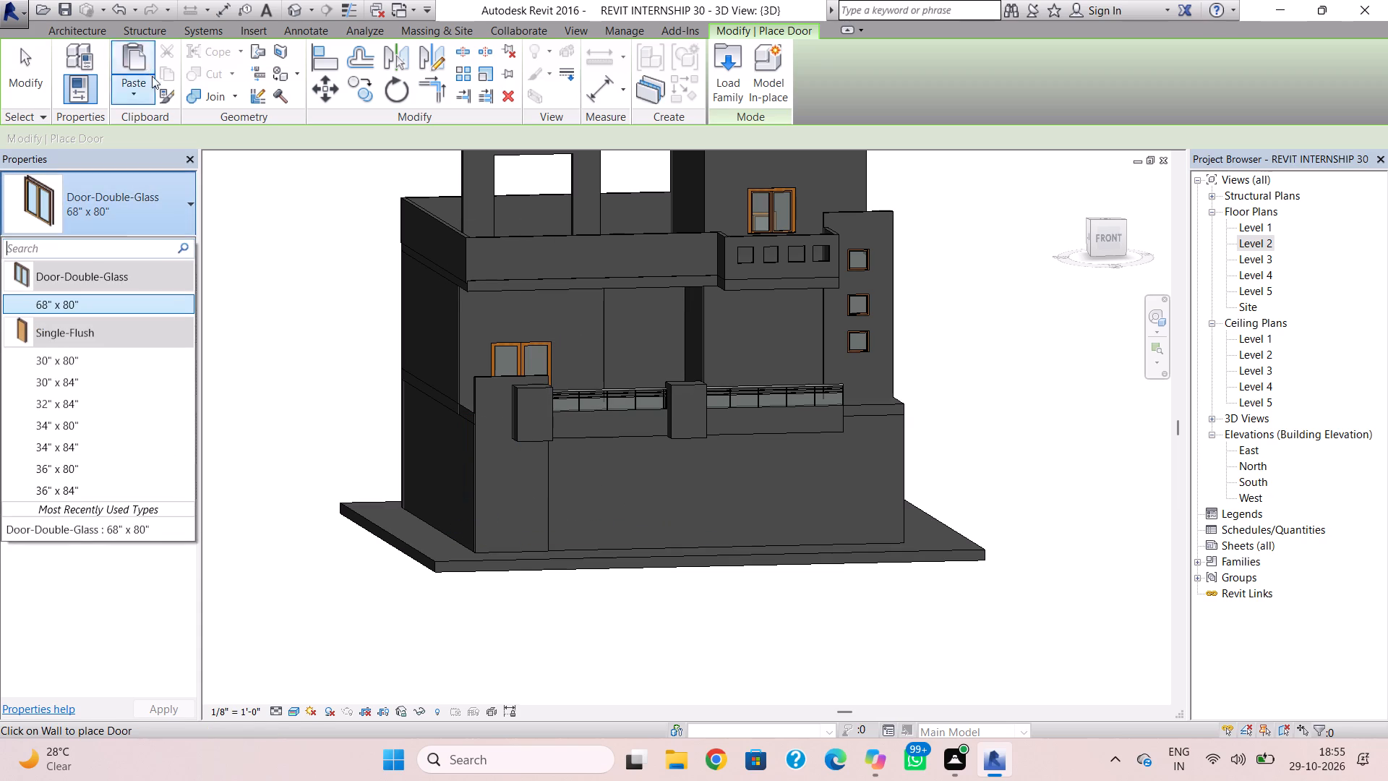
Load the Casement 3x3 with Trim family and place a 36" x 48" window in the second storey's front wall, above the east railing.
{"action": "left_click", "coordinate": [96, 31]}
{"action": "left_click", "coordinate": [140, 50]}
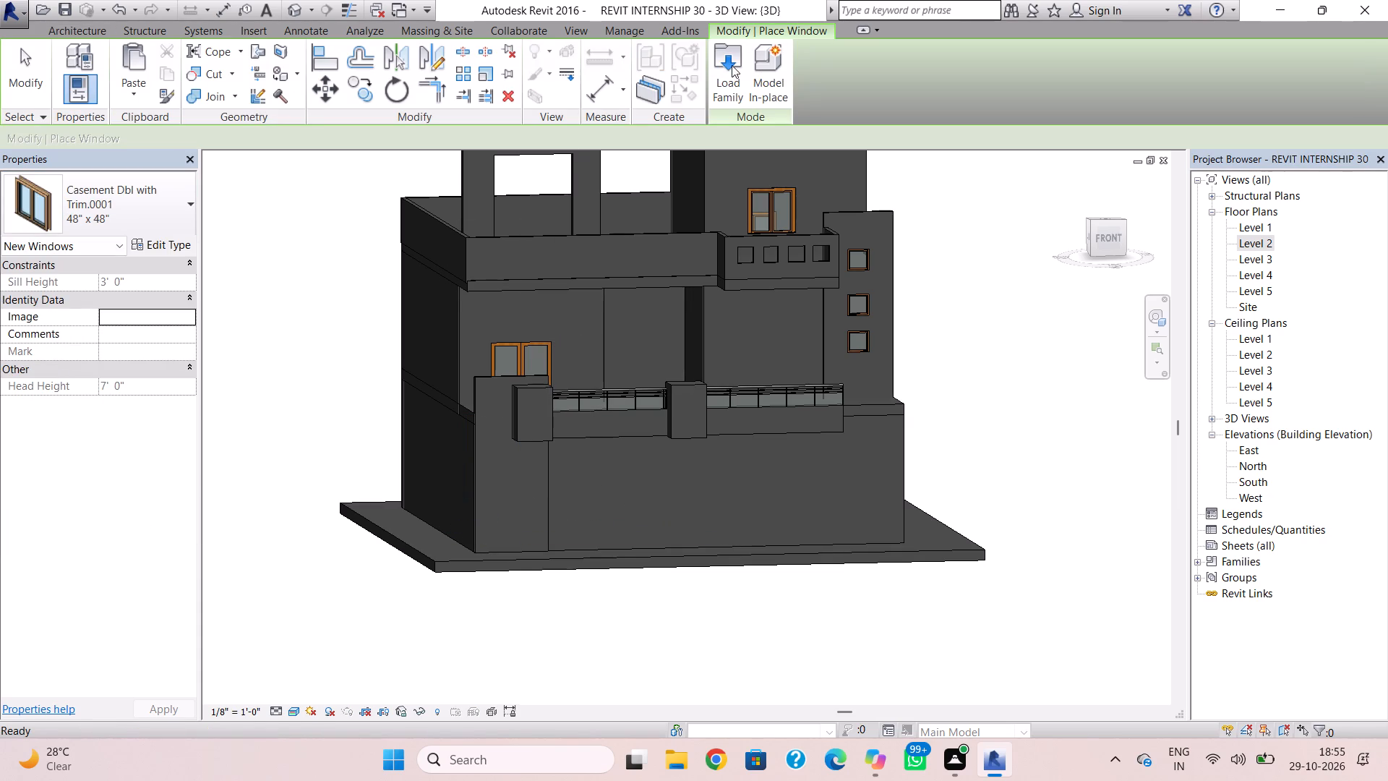
{"action": "left_click", "coordinate": [732, 59]}
{"action": "scroll", "coordinate": [837, 379], "scroll_direction": "down", "scroll_amount": 5}
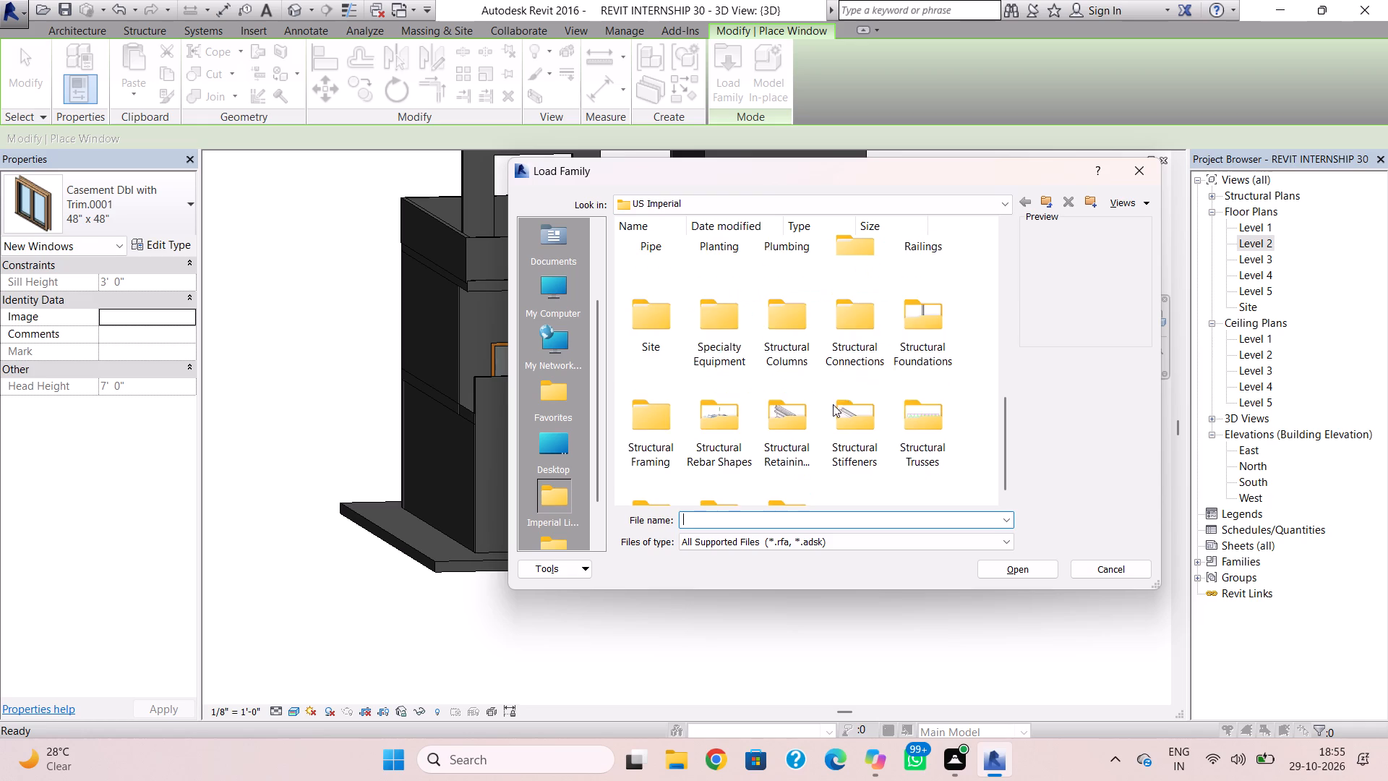
{"action": "double_click", "coordinate": [783, 436]}
{"action": "left_click", "coordinate": [789, 279]}
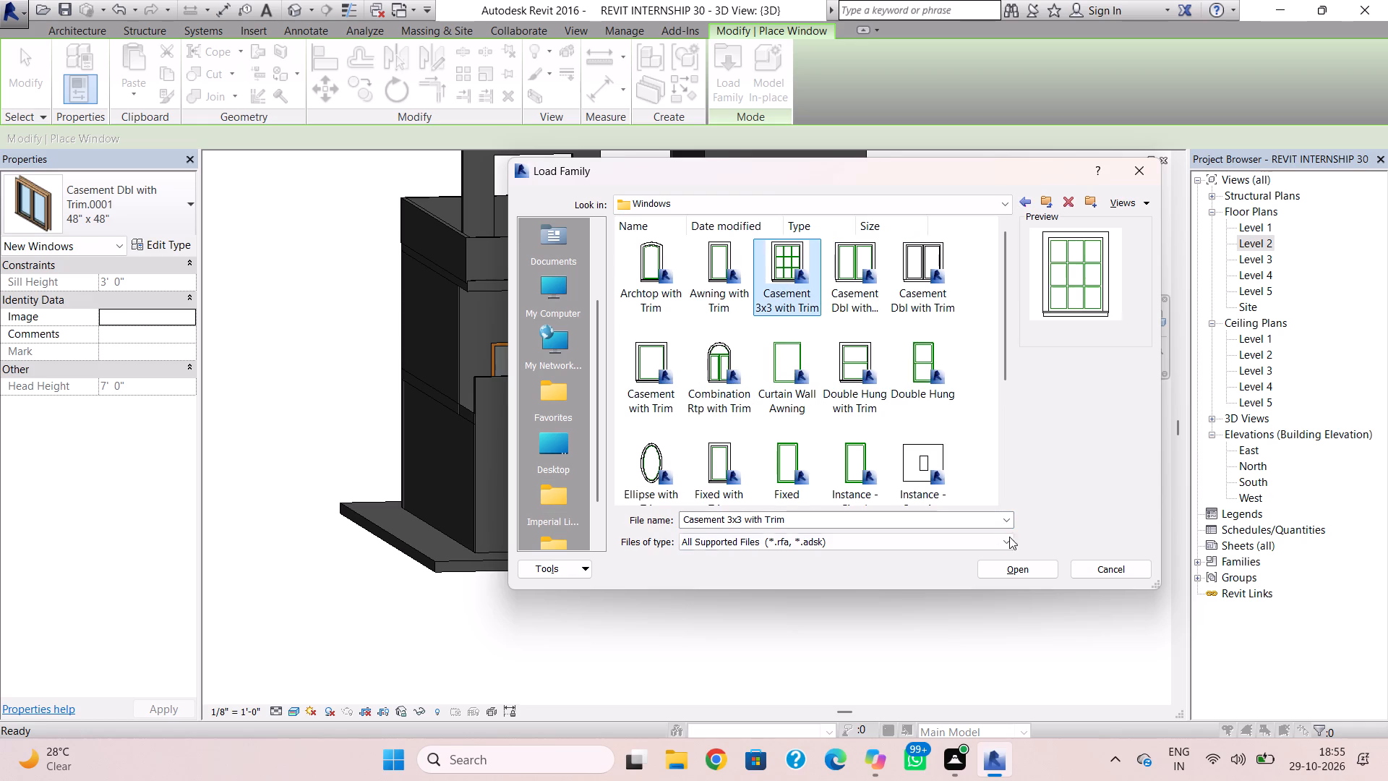
{"action": "left_click", "coordinate": [1027, 567]}
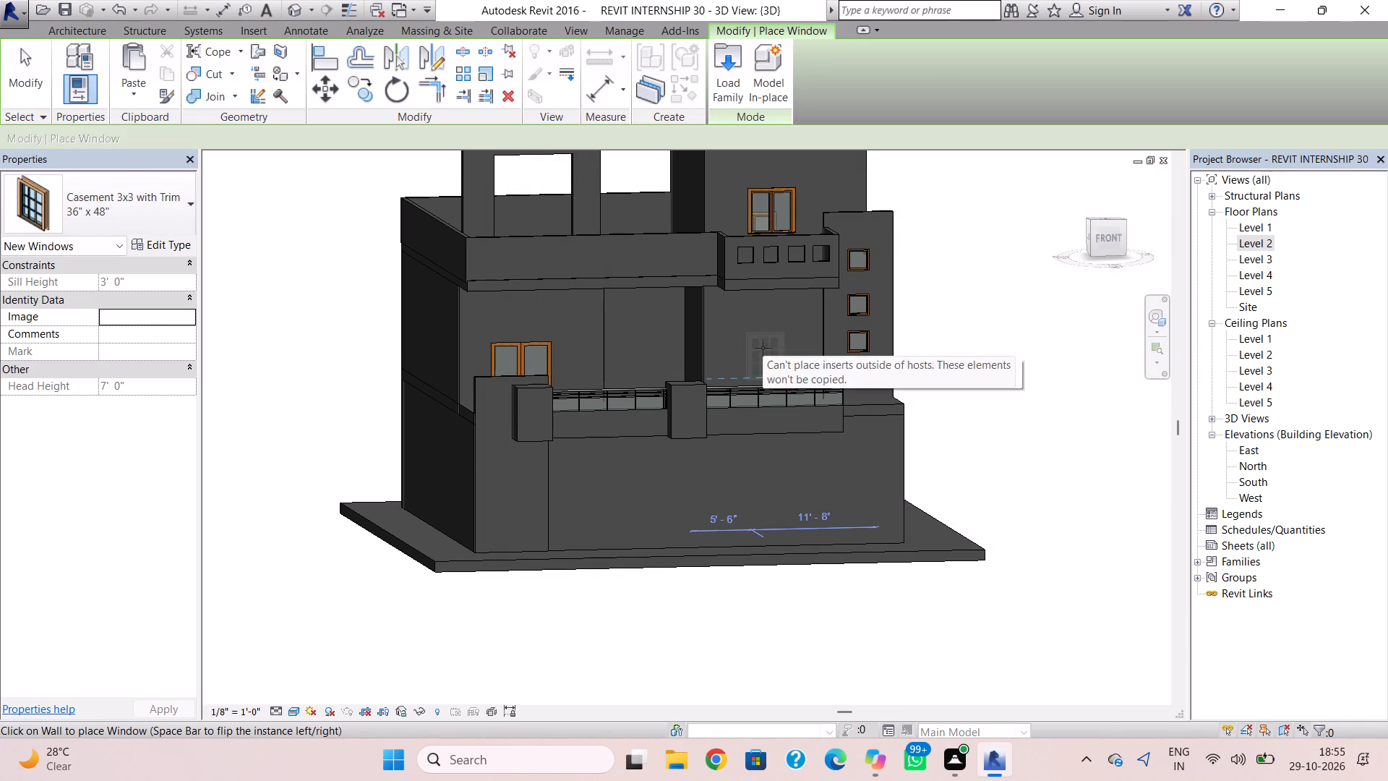
{"action": "left_click", "coordinate": [761, 345]}
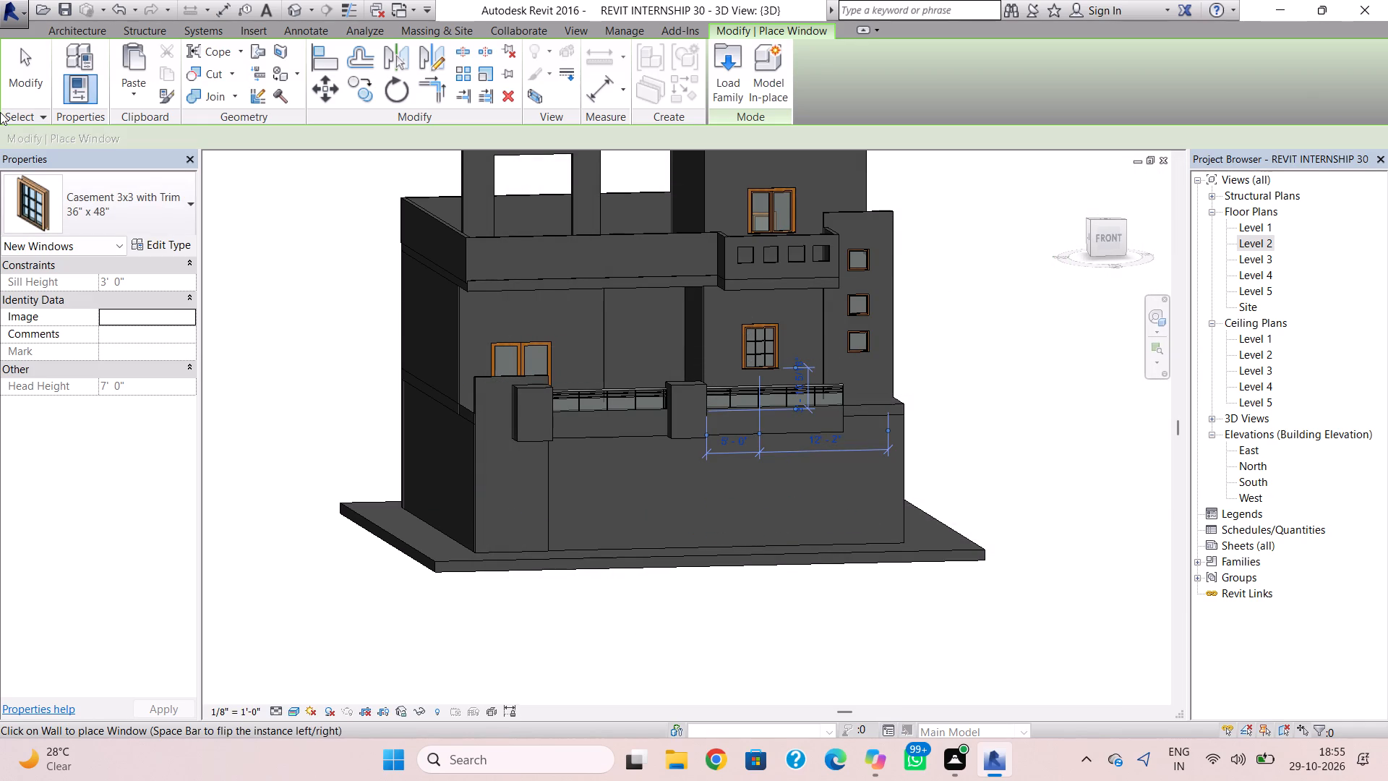
{"action": "key", "text": "Escape"}
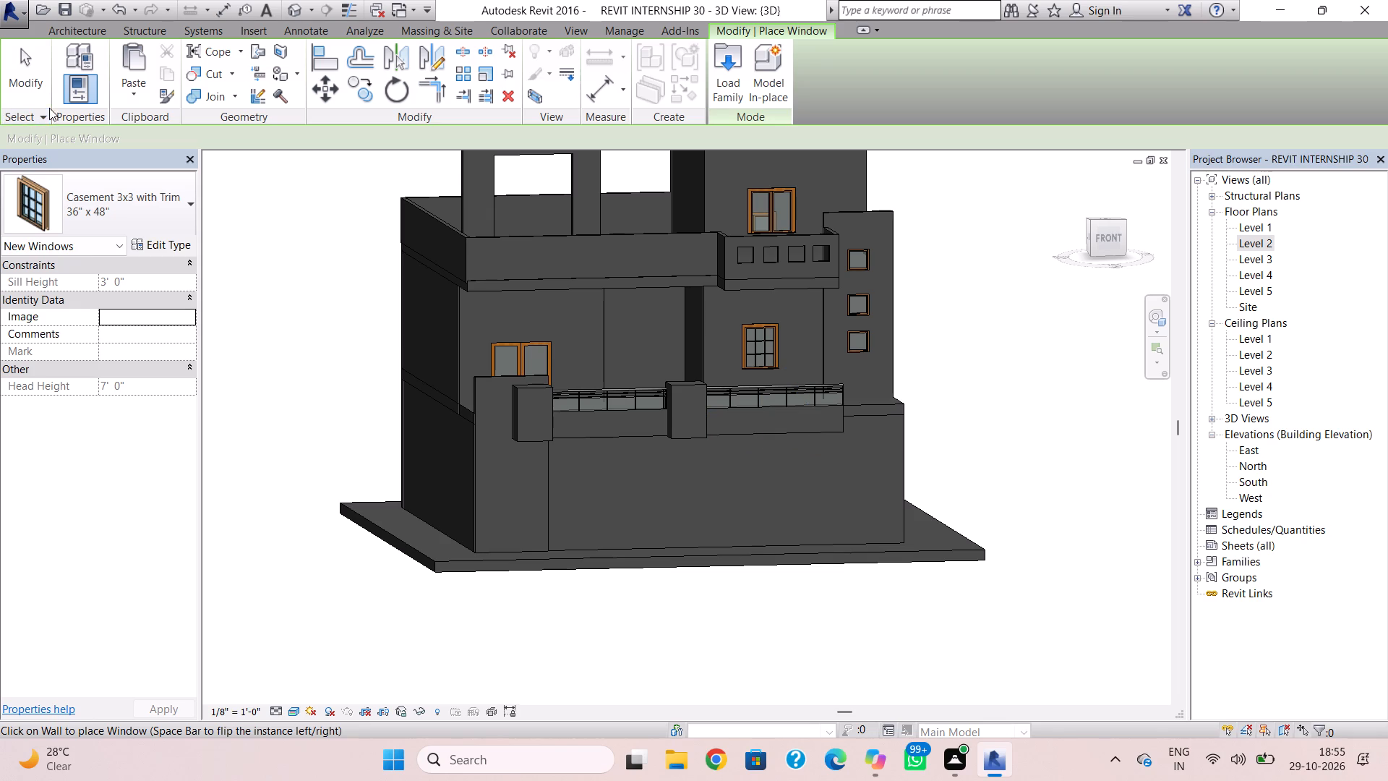
{"action": "key", "text": "Escape"}
Edit the new casement window's type dimensions, setting the height to 5' and the width to 5'.
{"action": "left_click", "coordinate": [781, 330]}
{"action": "left_click", "coordinate": [160, 235]}
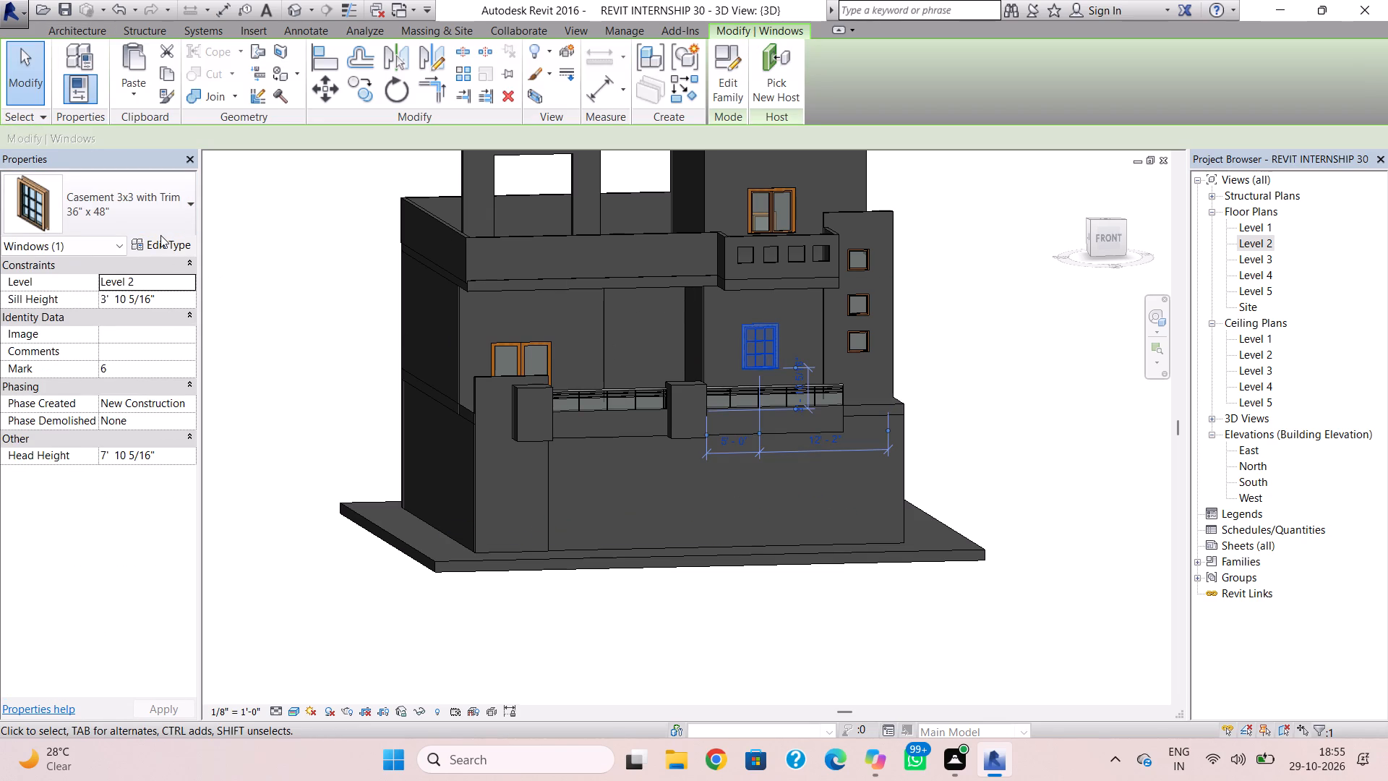
{"action": "left_click", "coordinate": [161, 238]}
{"action": "scroll", "coordinate": [641, 365], "scroll_direction": "down", "scroll_amount": 1}
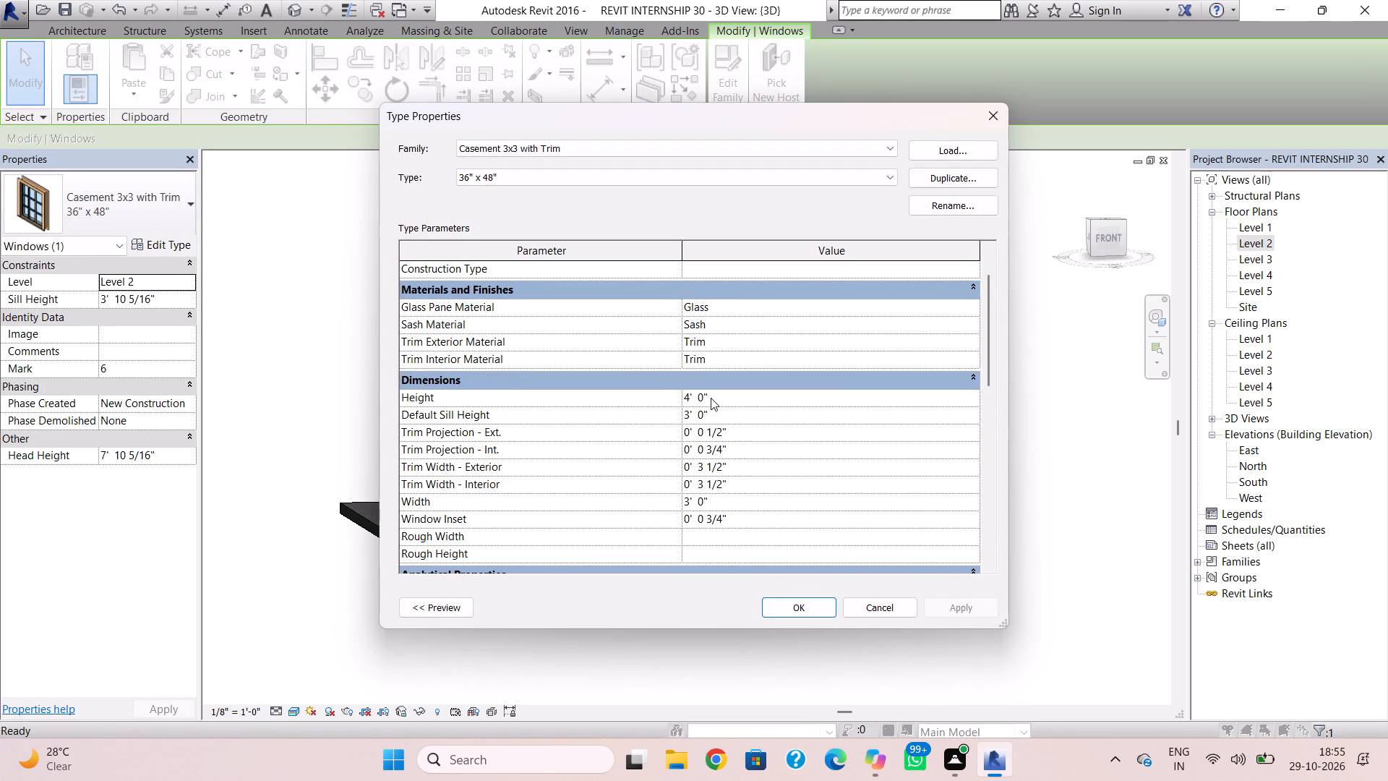
{"action": "left_click", "coordinate": [711, 398]}
{"action": "left_click", "coordinate": [711, 398]}
{"action": "left_click_drag", "start_coordinate": [711, 398], "coordinate": [644, 404]}
{"action": "type", "text": "5'"}
{"action": "key", "text": "Return"}
{"action": "left_click", "coordinate": [726, 500]}
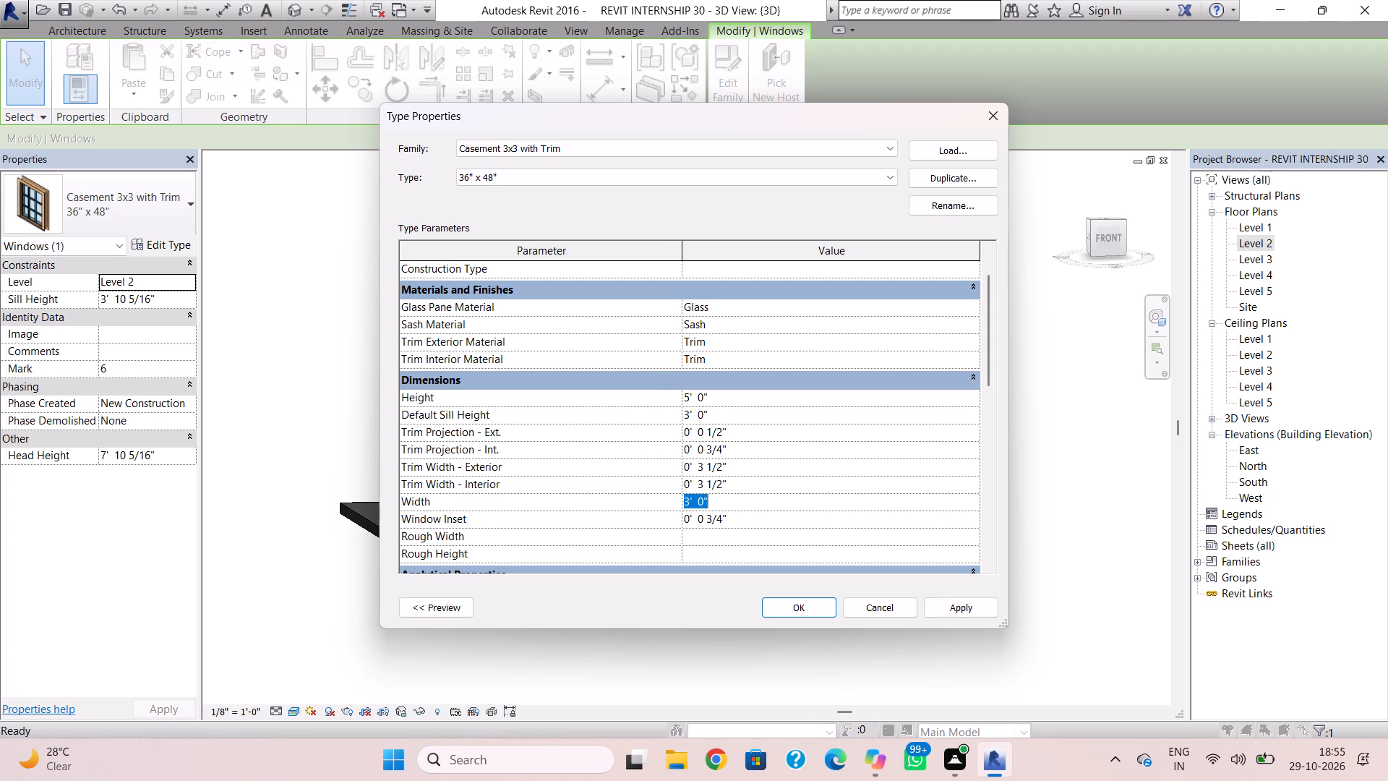
{"action": "type", "text": "5'"}
{"action": "key", "text": "Return"}
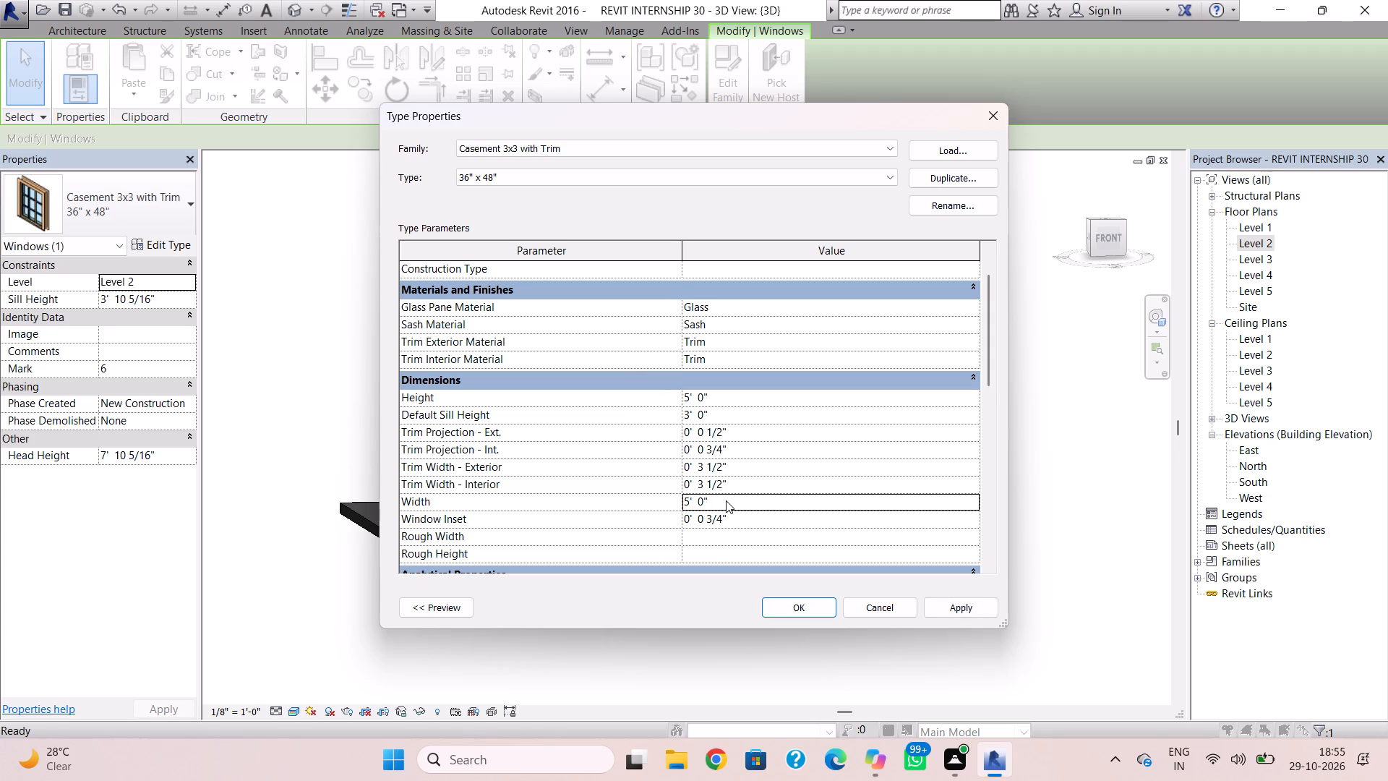
{"action": "left_click", "coordinate": [820, 615]}
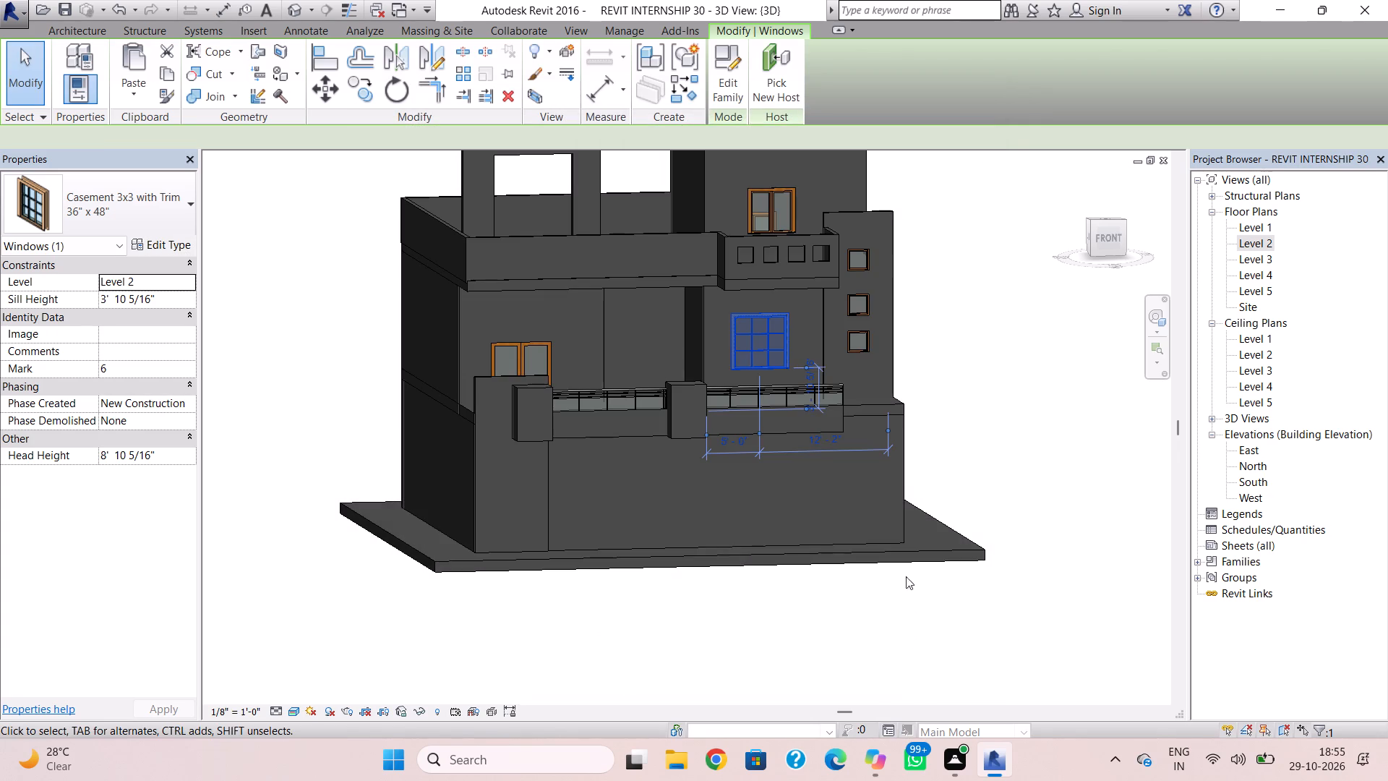
{"action": "key", "text": "Escape"}
Nudge the casement window three increments east along the second storey's front wall.
{"action": "scroll", "coordinate": [795, 351], "scroll_direction": "up", "scroll_amount": 1}
{"action": "left_click", "coordinate": [789, 345]}
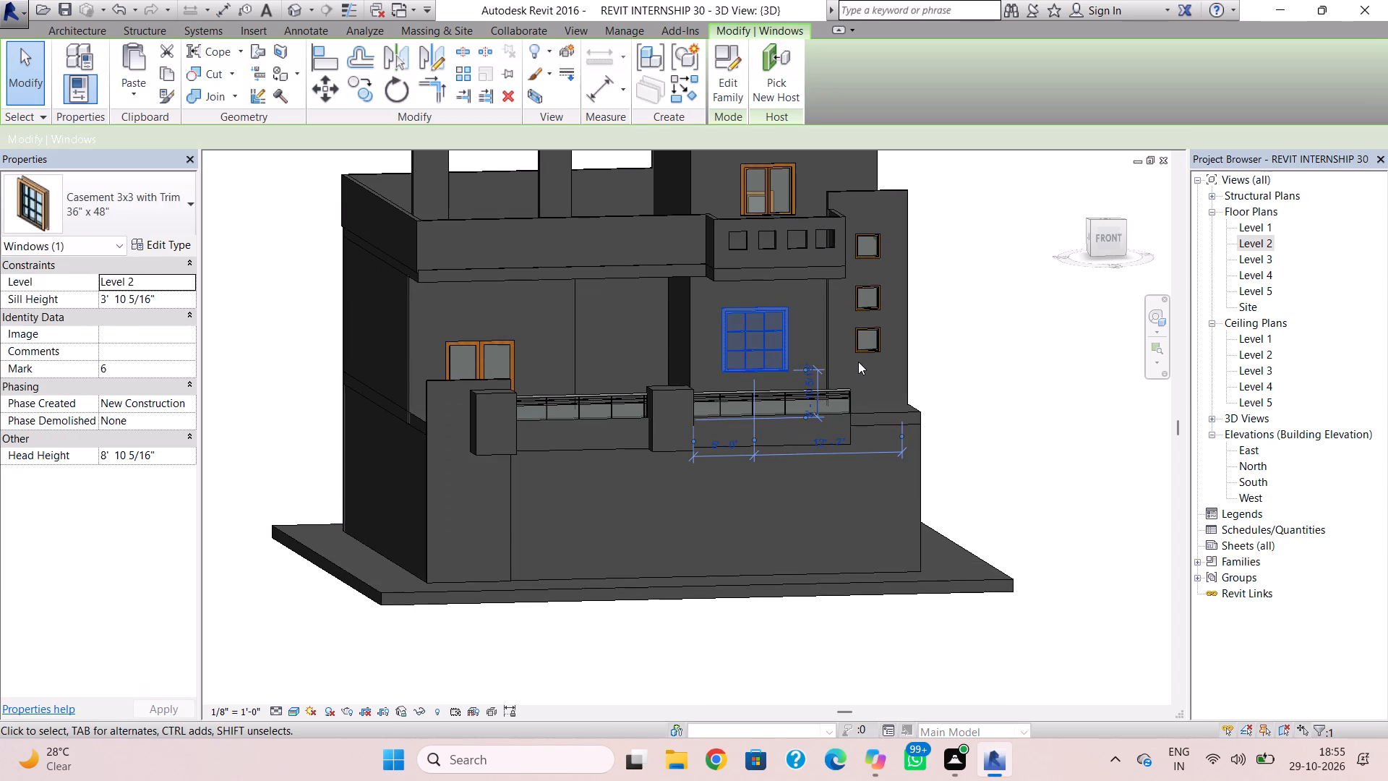
{"action": "key", "text": "Right"}
{"action": "key", "text": "Right"}
{"action": "key", "text": "Right"}
{"action": "left_click", "coordinate": [1019, 393]}
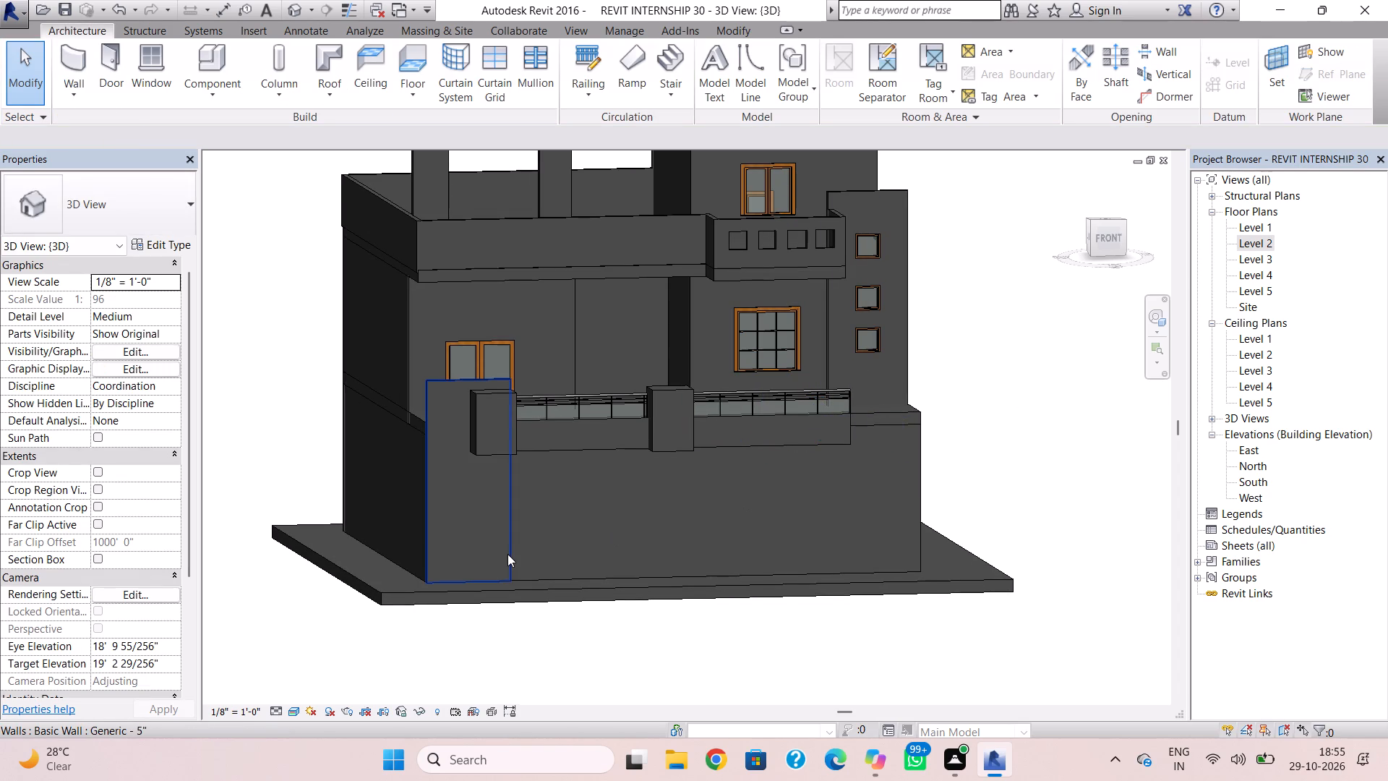
Place a Fixed 24" x 48" window in the ground storey's short front wall at the west end.
{"action": "scroll", "coordinate": [521, 554], "scroll_direction": "down", "scroll_amount": 1}
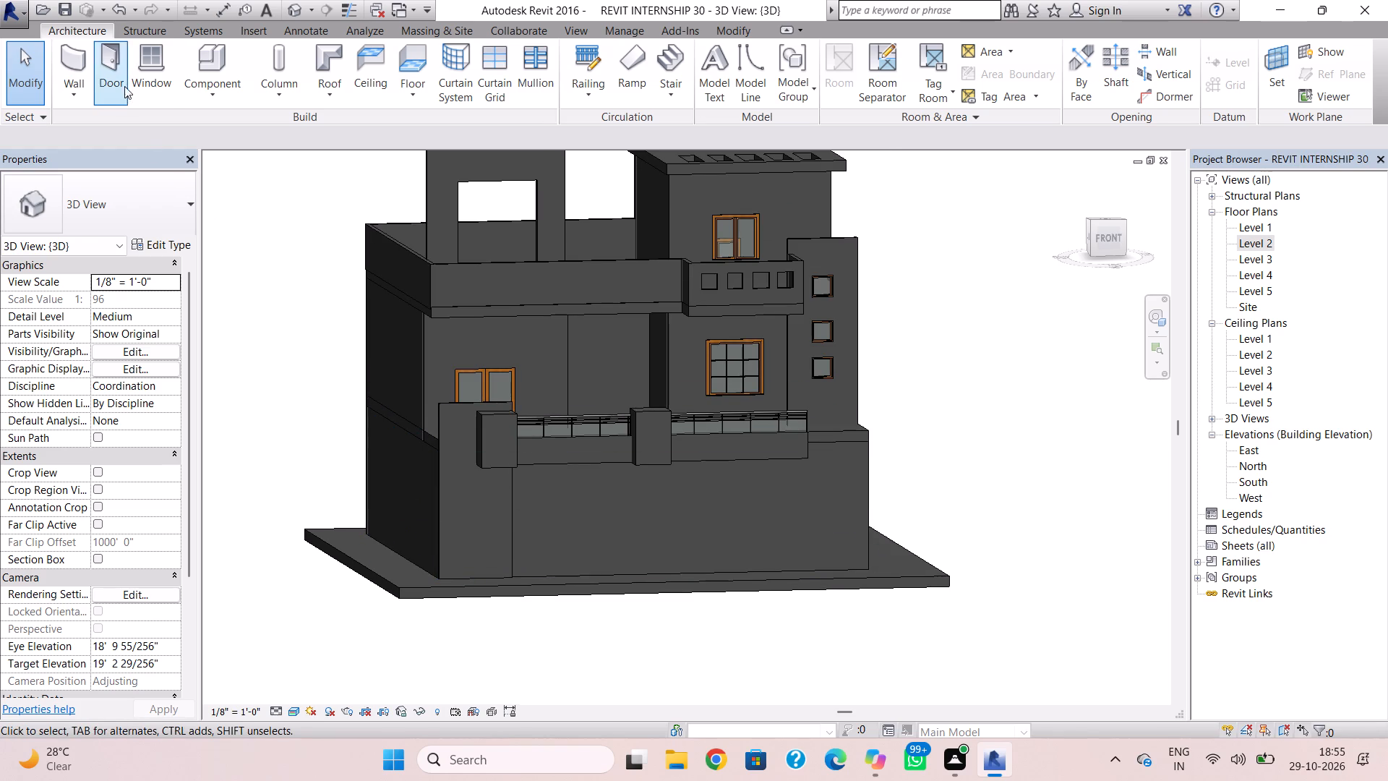
{"action": "left_click", "coordinate": [148, 62]}
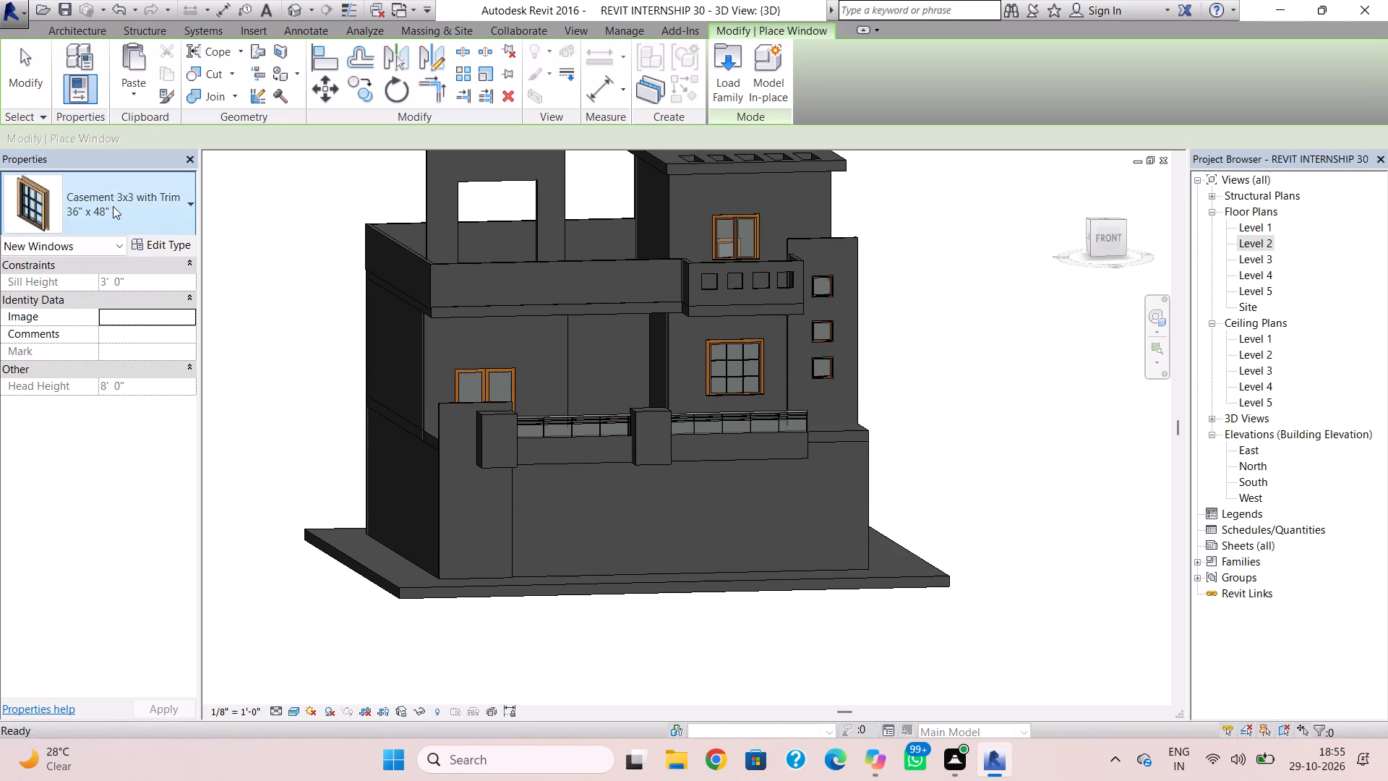
{"action": "left_click", "coordinate": [114, 217]}
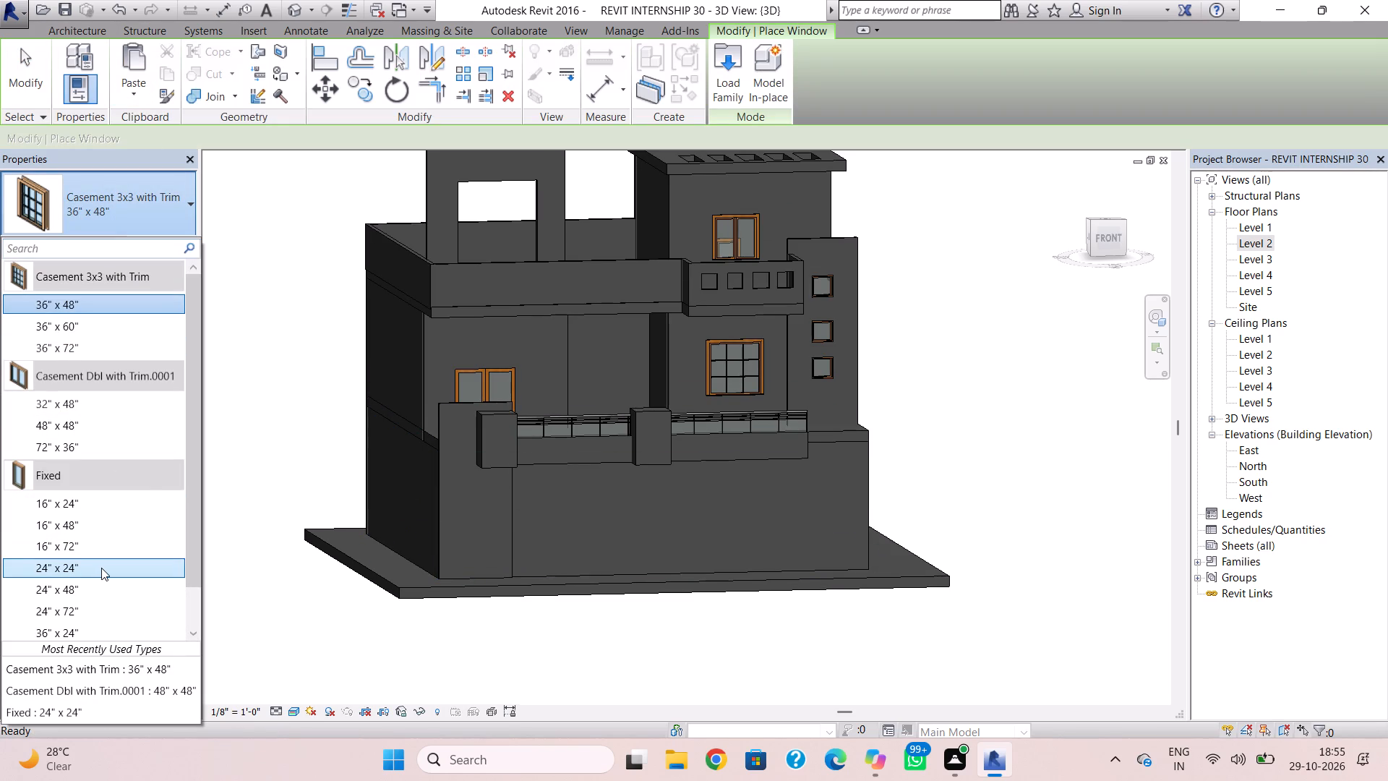
{"action": "left_click", "coordinate": [104, 586]}
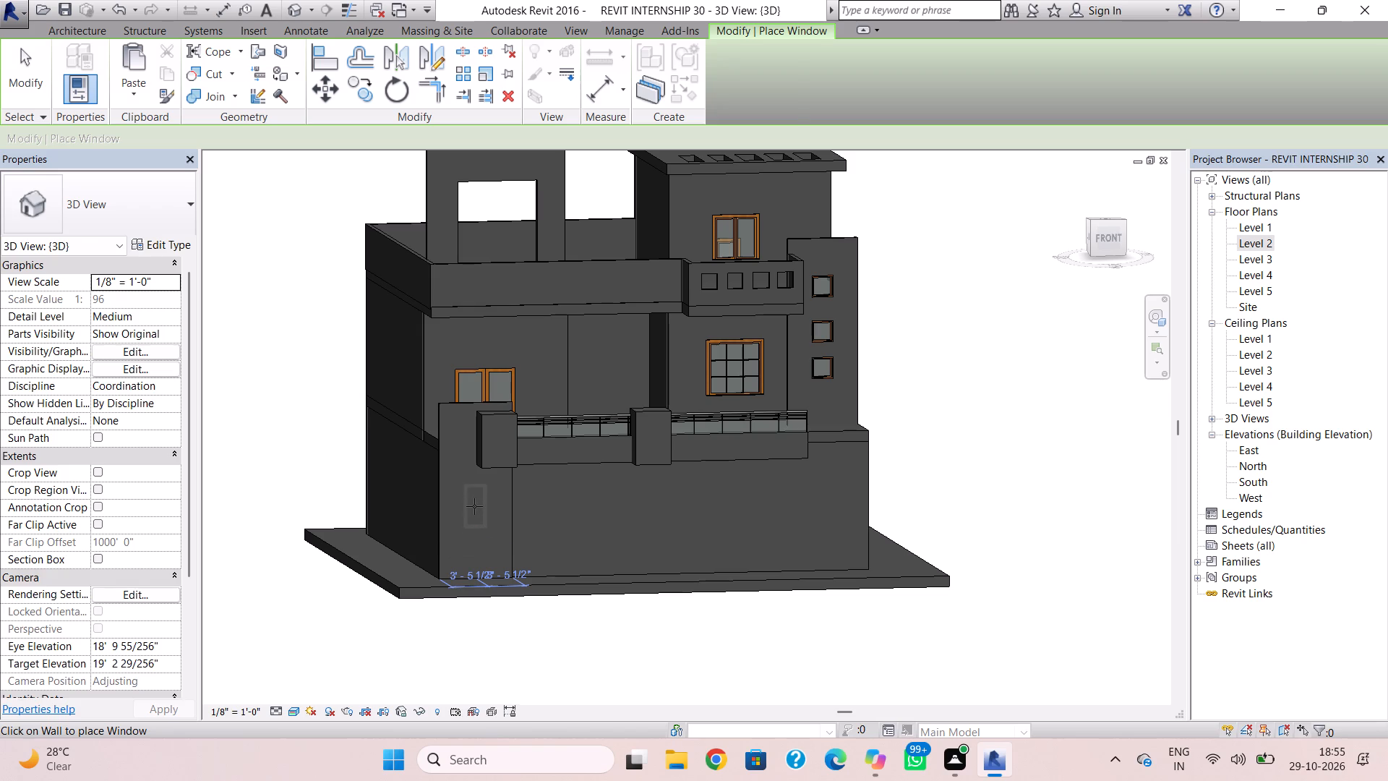
{"action": "left_click", "coordinate": [474, 501]}
{"action": "key", "text": "Escape"}
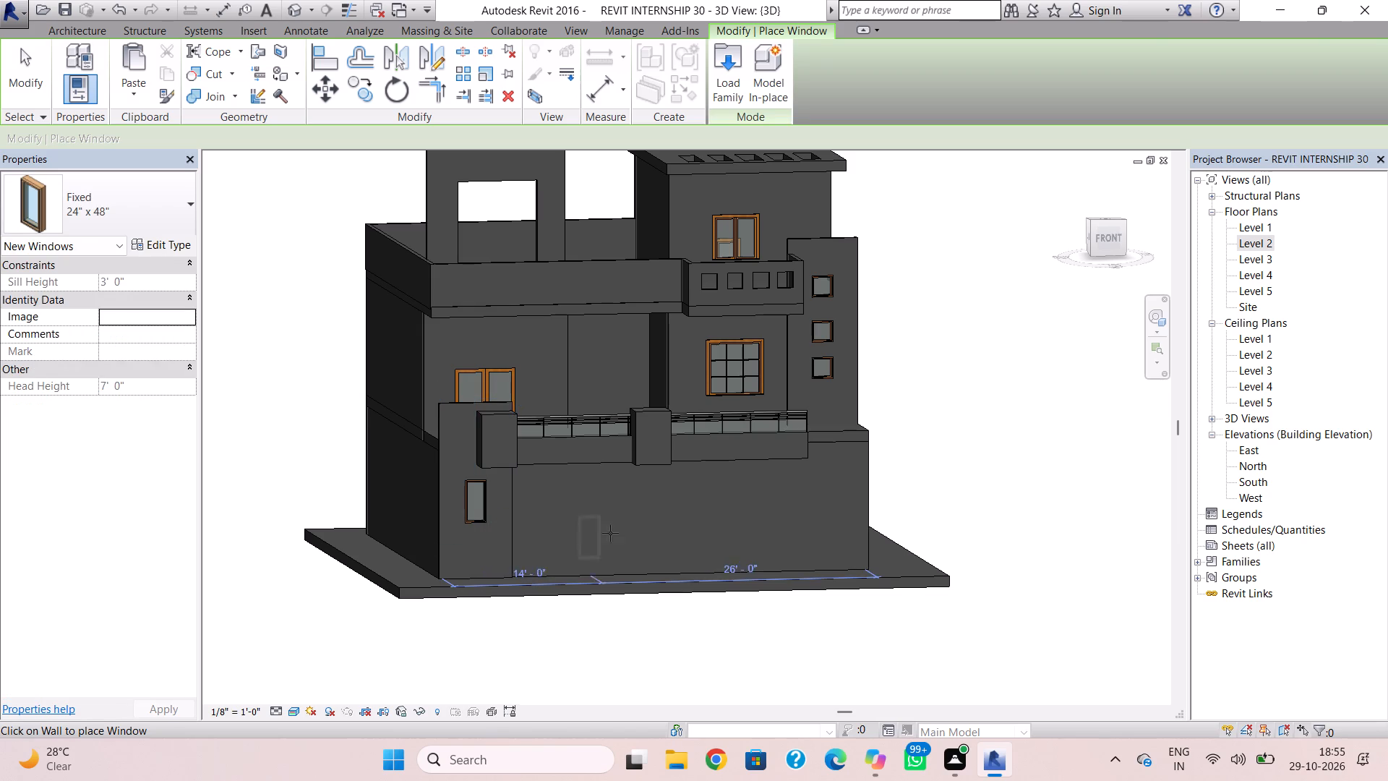
{"action": "key", "text": "Escape"}
Delete the ground storey's long Generic - 8" front wall.
{"action": "left_click", "coordinate": [863, 499]}
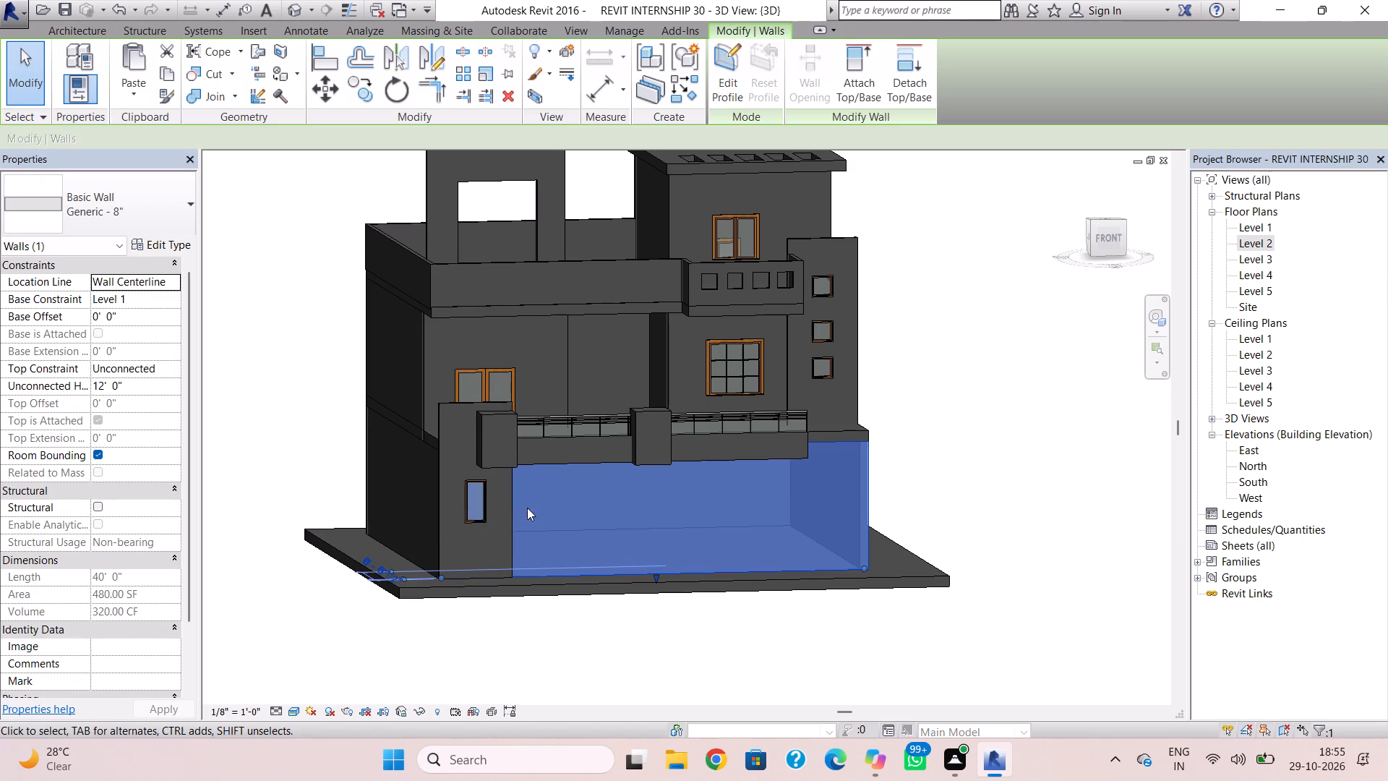
{"action": "key", "text": "Delete"}
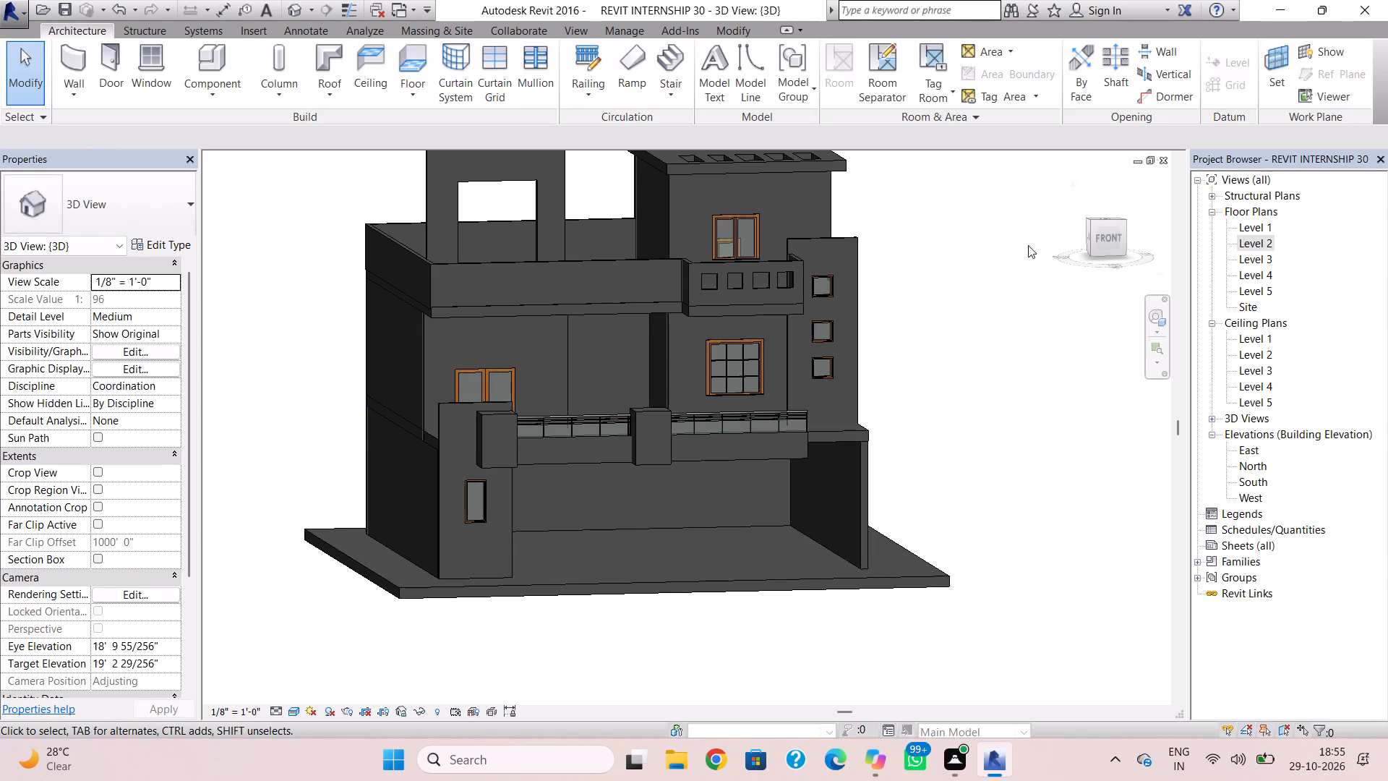
On Level 1, draw a Generic - 8" wall about 17' long eastward from the end of the short west front wall.
{"action": "double_click", "coordinate": [1264, 223]}
{"action": "scroll", "coordinate": [980, 299], "scroll_direction": "down", "scroll_amount": 5}
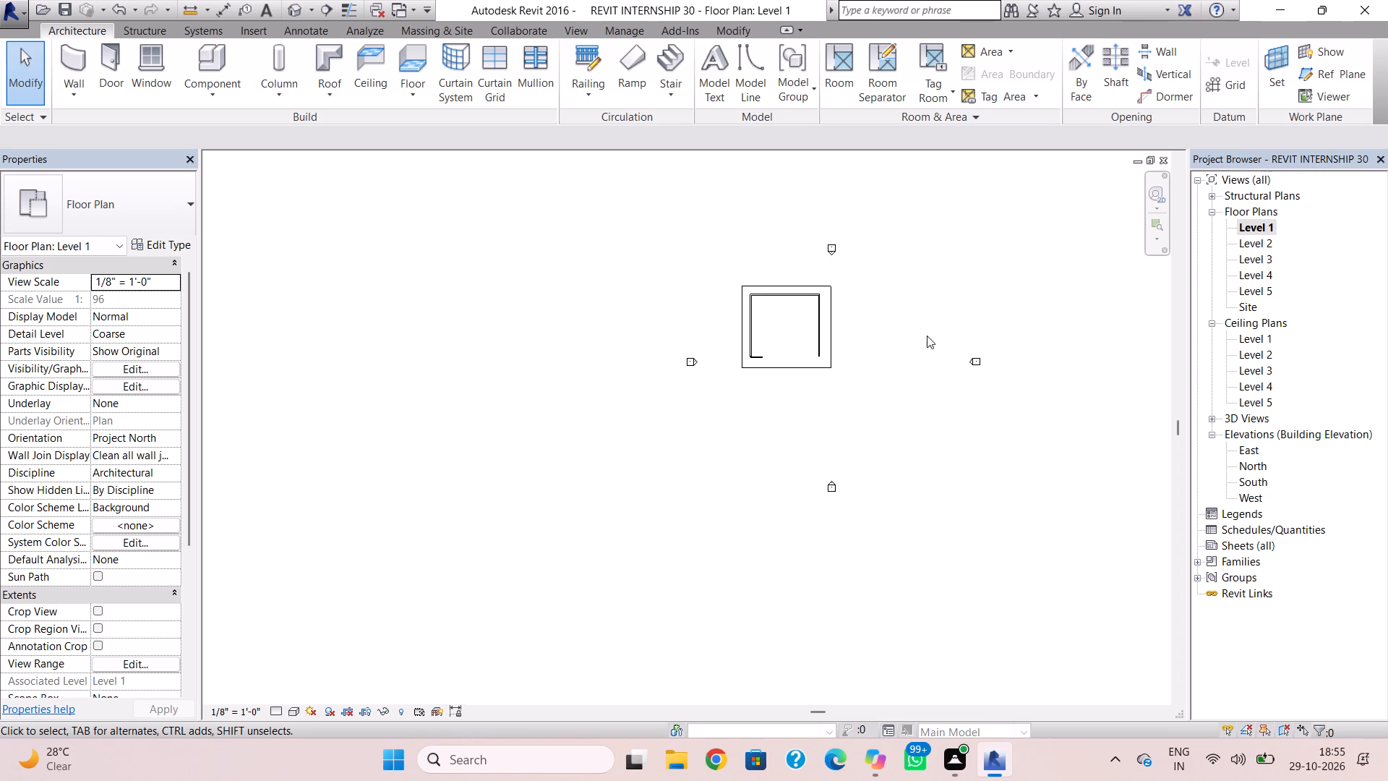
{"action": "scroll", "coordinate": [633, 325], "scroll_direction": "up", "scroll_amount": 3}
{"action": "left_click", "coordinate": [76, 64]}
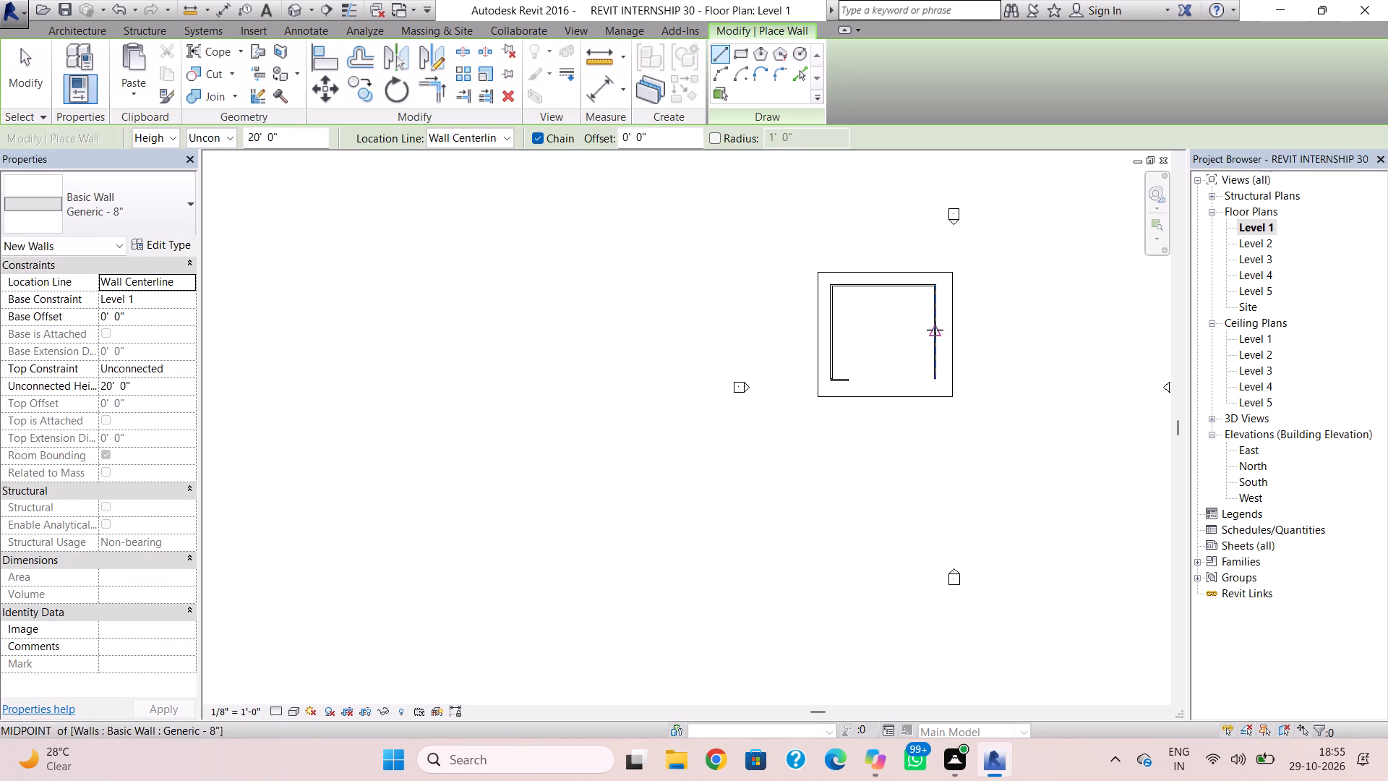
{"action": "scroll", "coordinate": [936, 332], "scroll_direction": "up", "scroll_amount": 7}
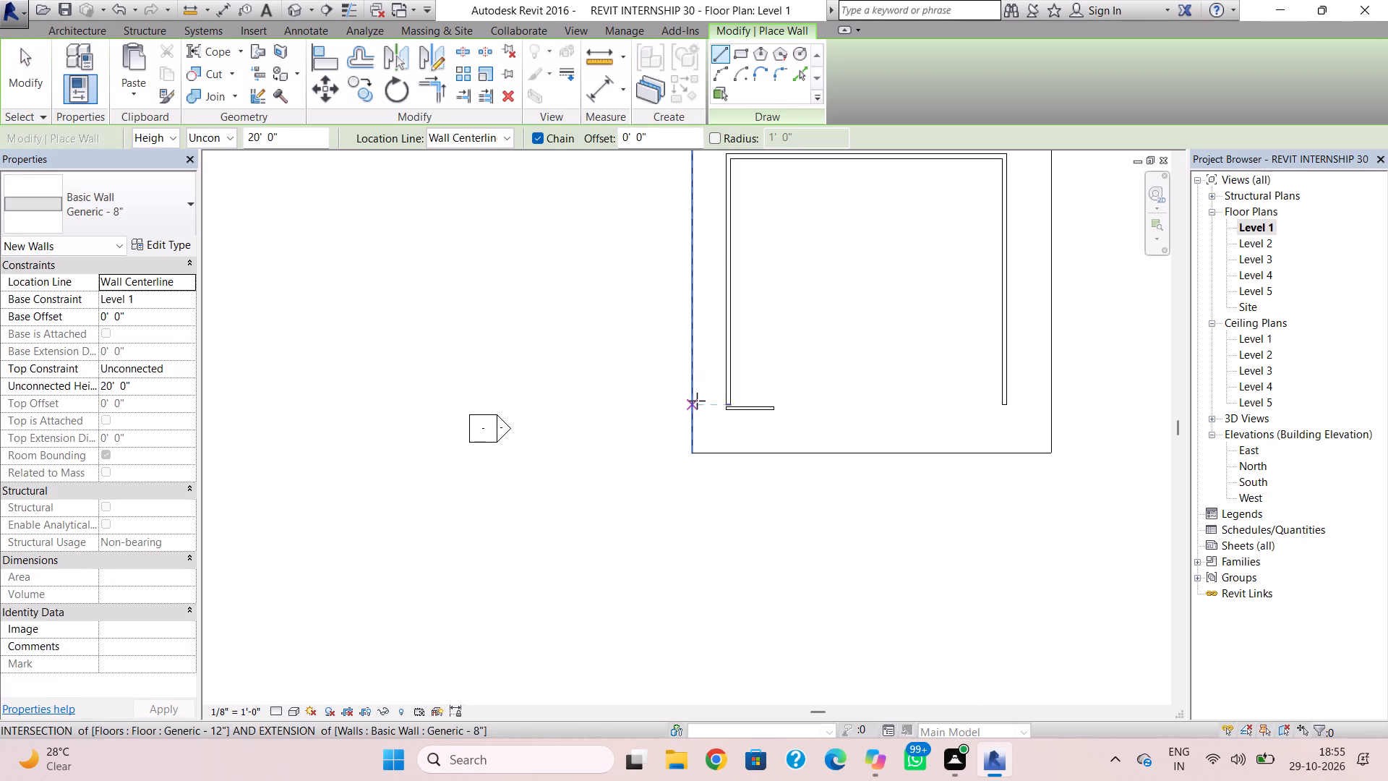
{"action": "scroll", "coordinate": [823, 400], "scroll_direction": "up", "scroll_amount": 7}
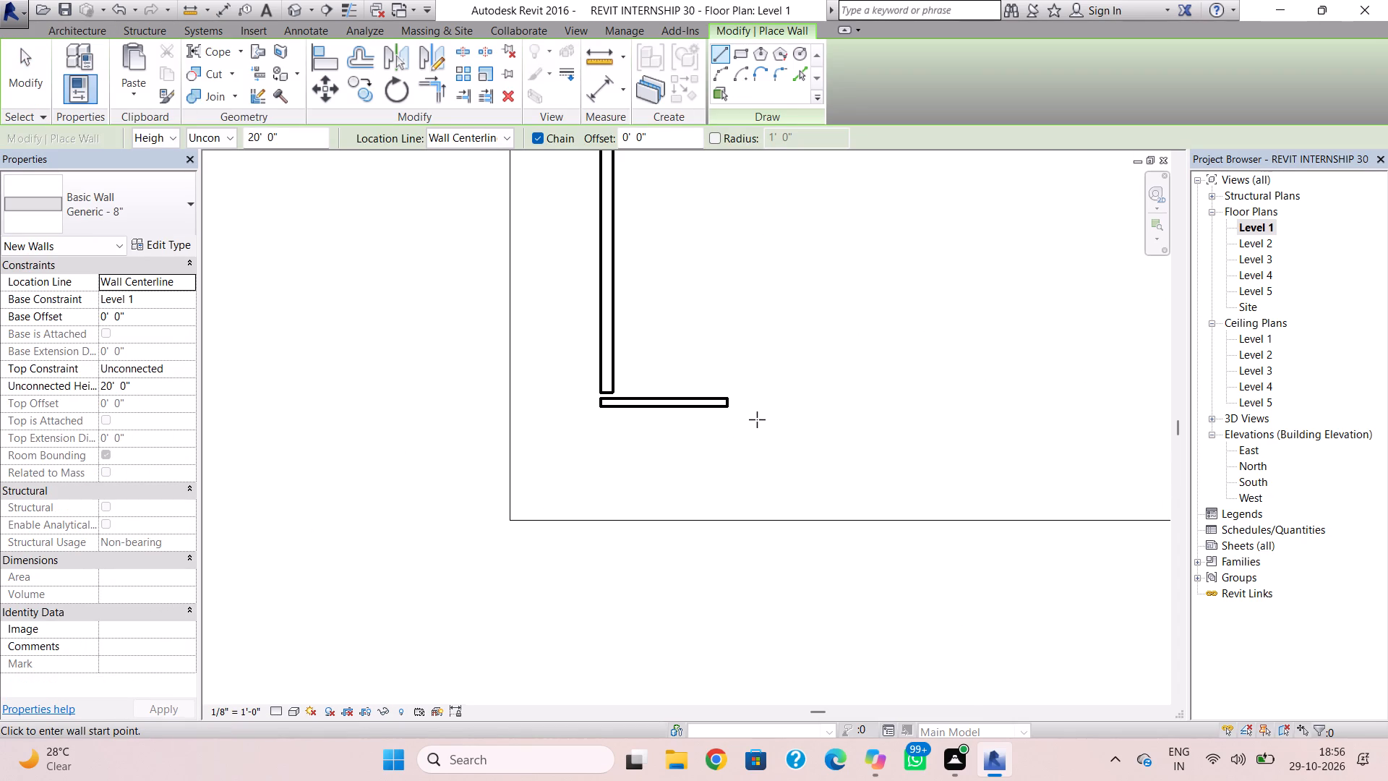
{"action": "left_click", "coordinate": [772, 396]}
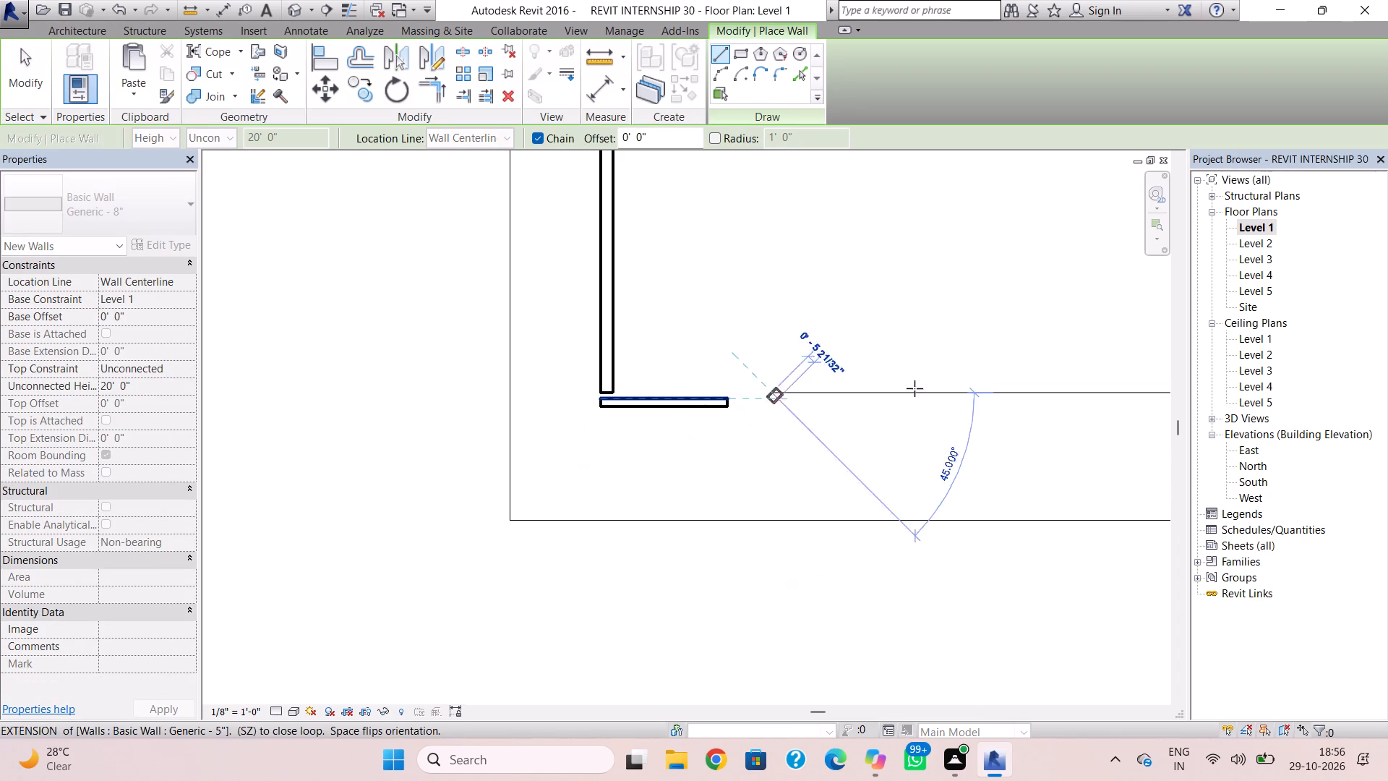
{"action": "key", "text": "Escape"}
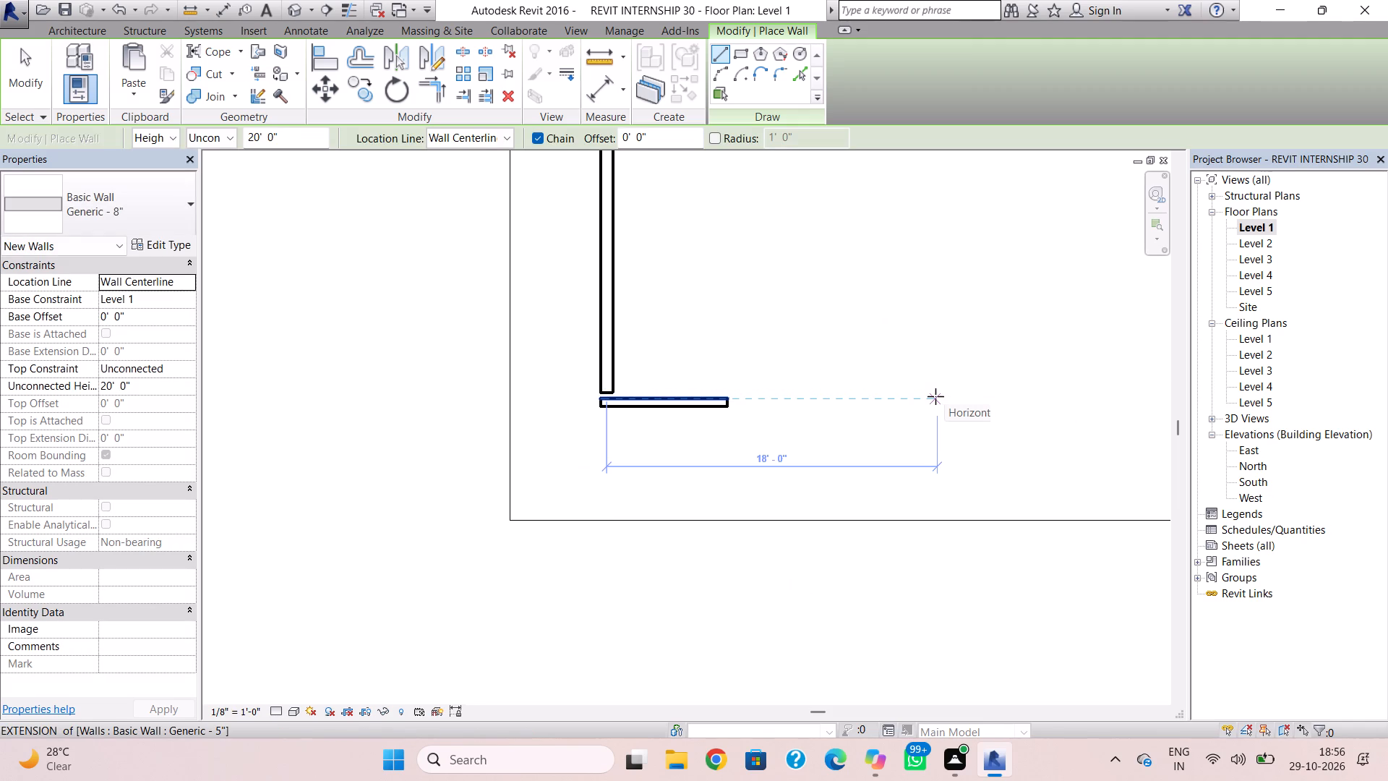
{"action": "left_click", "coordinate": [728, 403]}
{"action": "middle_click_drag", "start_coordinate": [1027, 396], "coordinate": [923, 393]}
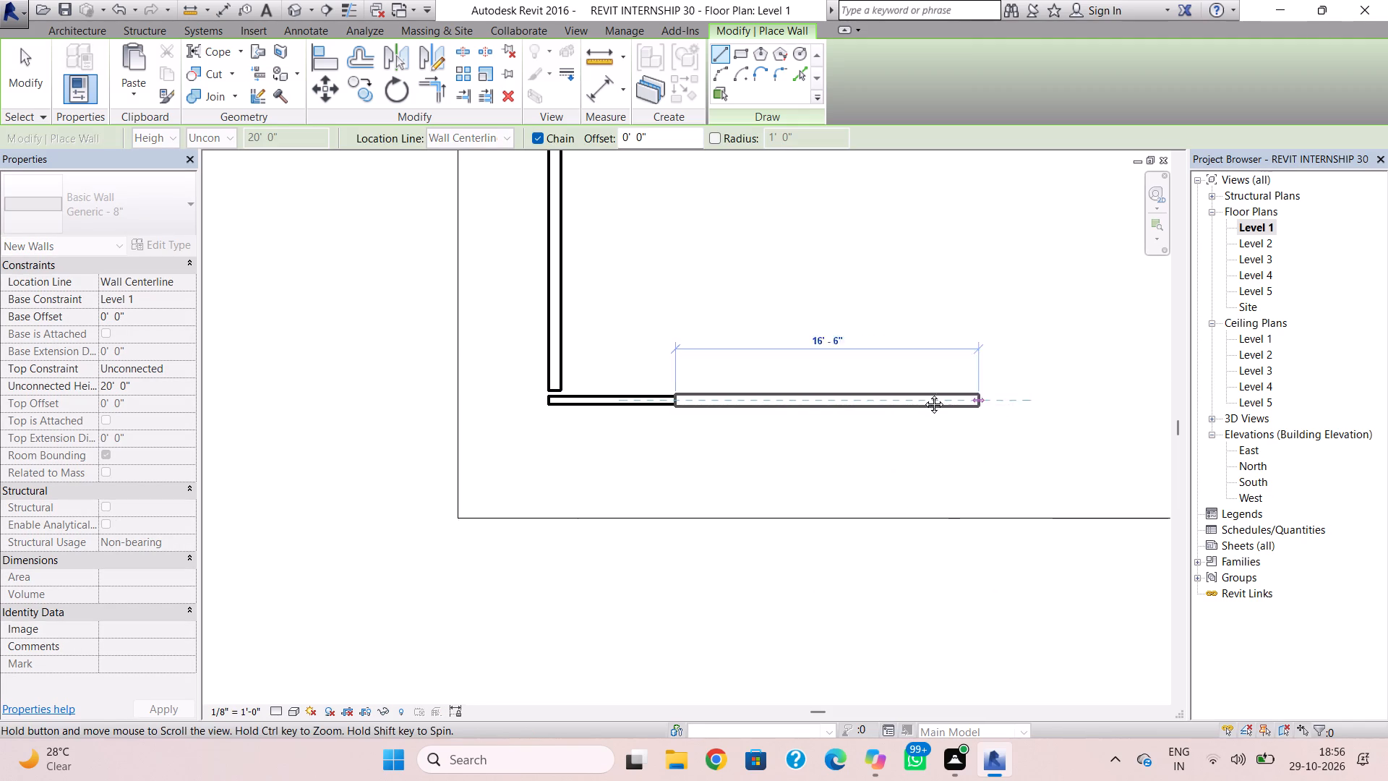
{"action": "middle_click_drag", "start_coordinate": [923, 393], "coordinate": [867, 391]}
{"action": "scroll", "coordinate": [886, 391], "scroll_direction": "down", "scroll_amount": 2}
{"action": "middle_click_drag", "start_coordinate": [883, 391], "coordinate": [800, 388]}
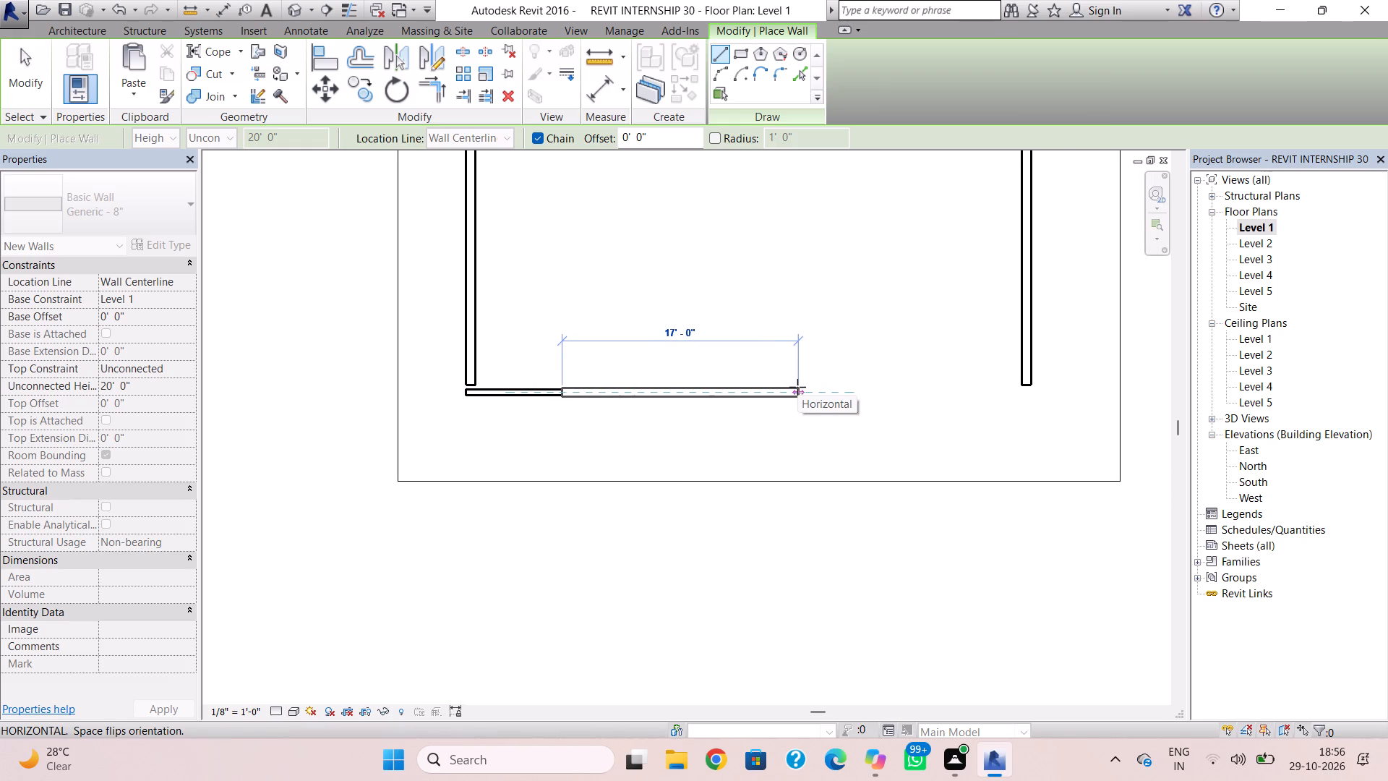
{"action": "left_click", "coordinate": [797, 387]}
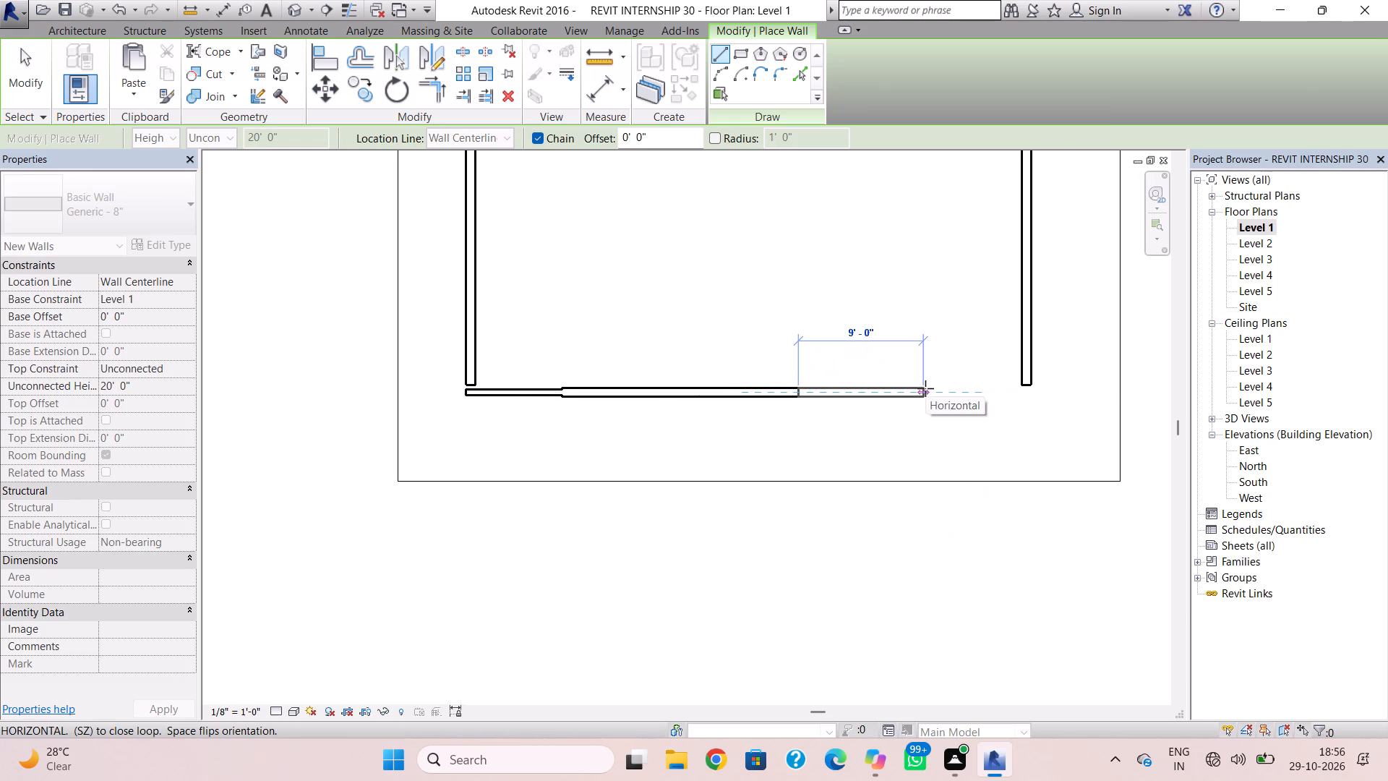
{"action": "key", "text": "Escape"}
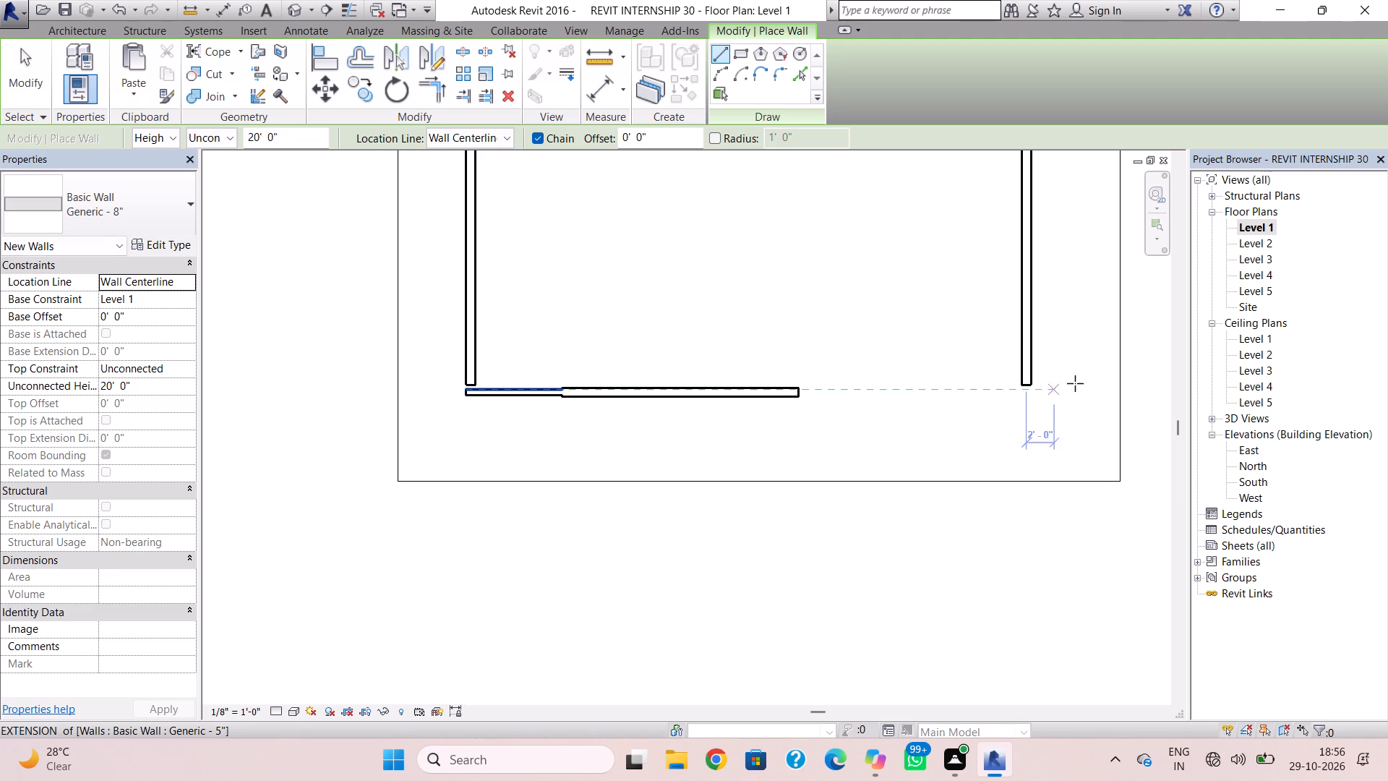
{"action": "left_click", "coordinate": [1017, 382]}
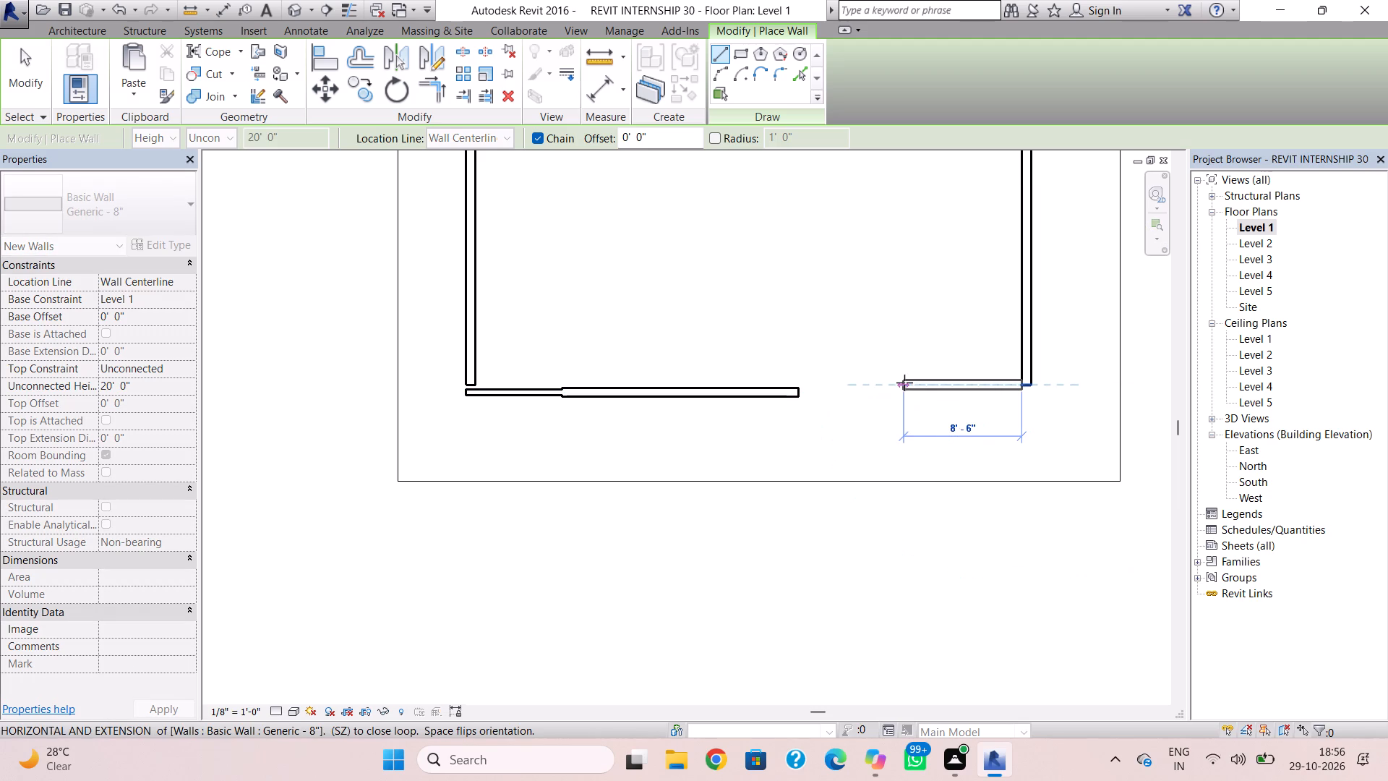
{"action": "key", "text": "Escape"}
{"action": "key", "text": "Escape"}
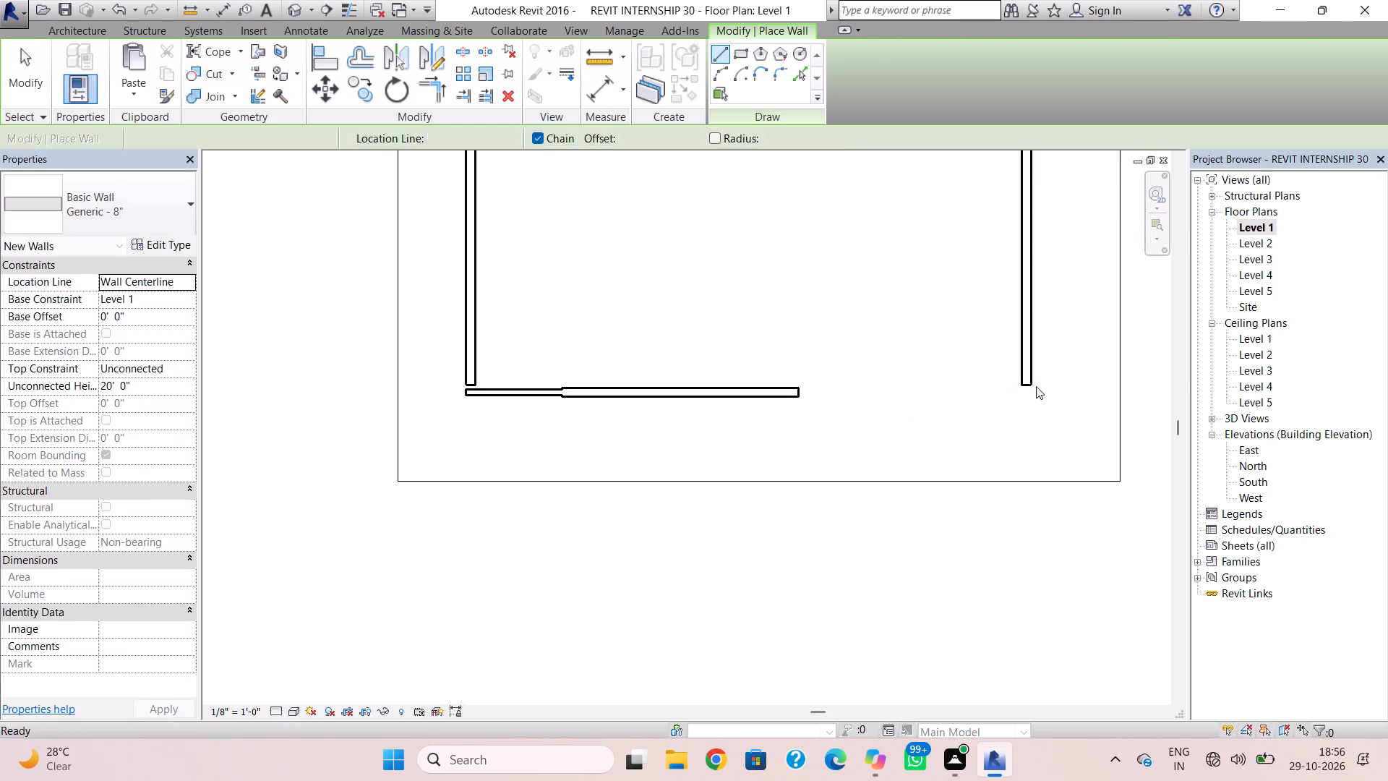
Extend the Level 1 east wall's south end into line with the front wall, and return to the 3D view.
{"action": "left_click", "coordinate": [1031, 386]}
{"action": "scroll", "coordinate": [1034, 401], "scroll_direction": "up", "scroll_amount": 3}
{"action": "left_click_drag", "start_coordinate": [1021, 377], "coordinate": [1024, 388]}
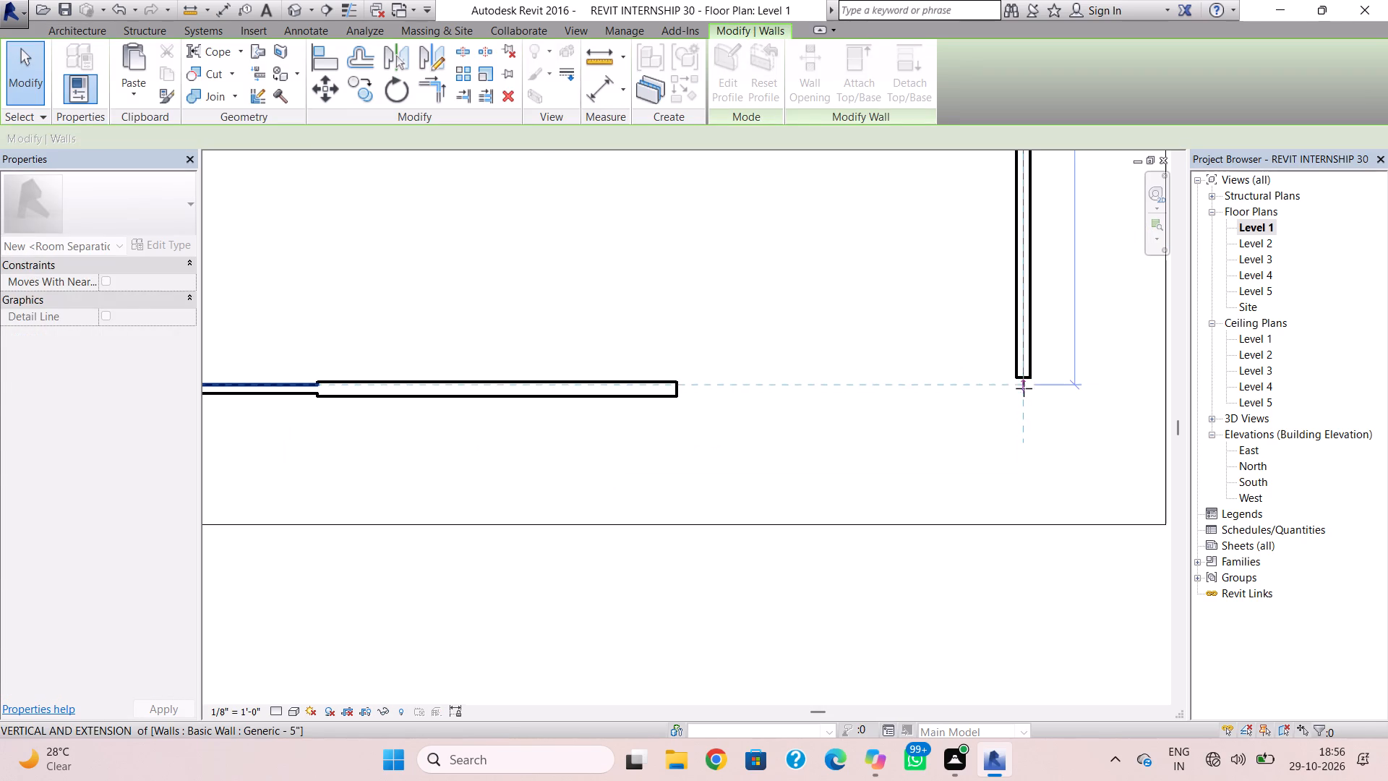
{"action": "left_click_drag", "start_coordinate": [1024, 388], "coordinate": [1024, 390]}
{"action": "left_click", "coordinate": [1102, 409]}
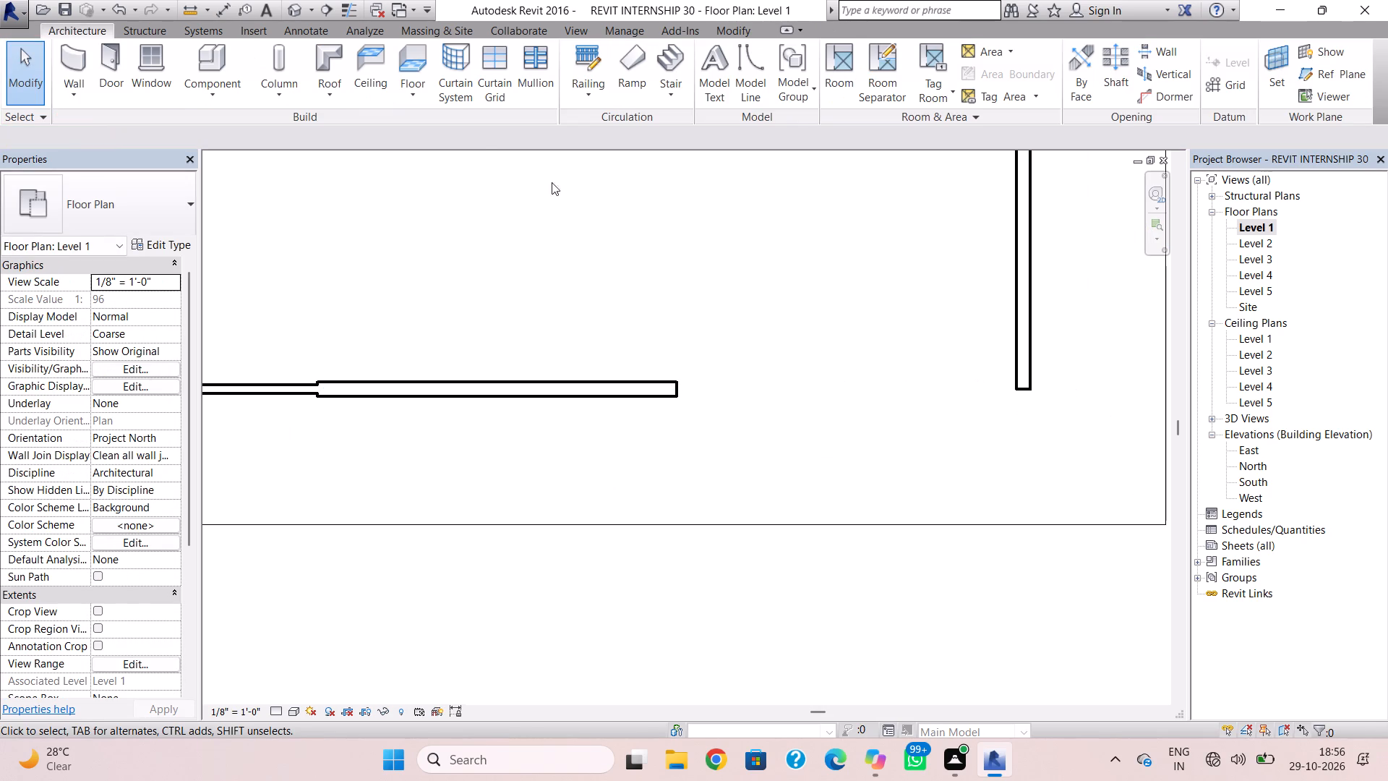
{"action": "left_click", "coordinate": [295, 3]}
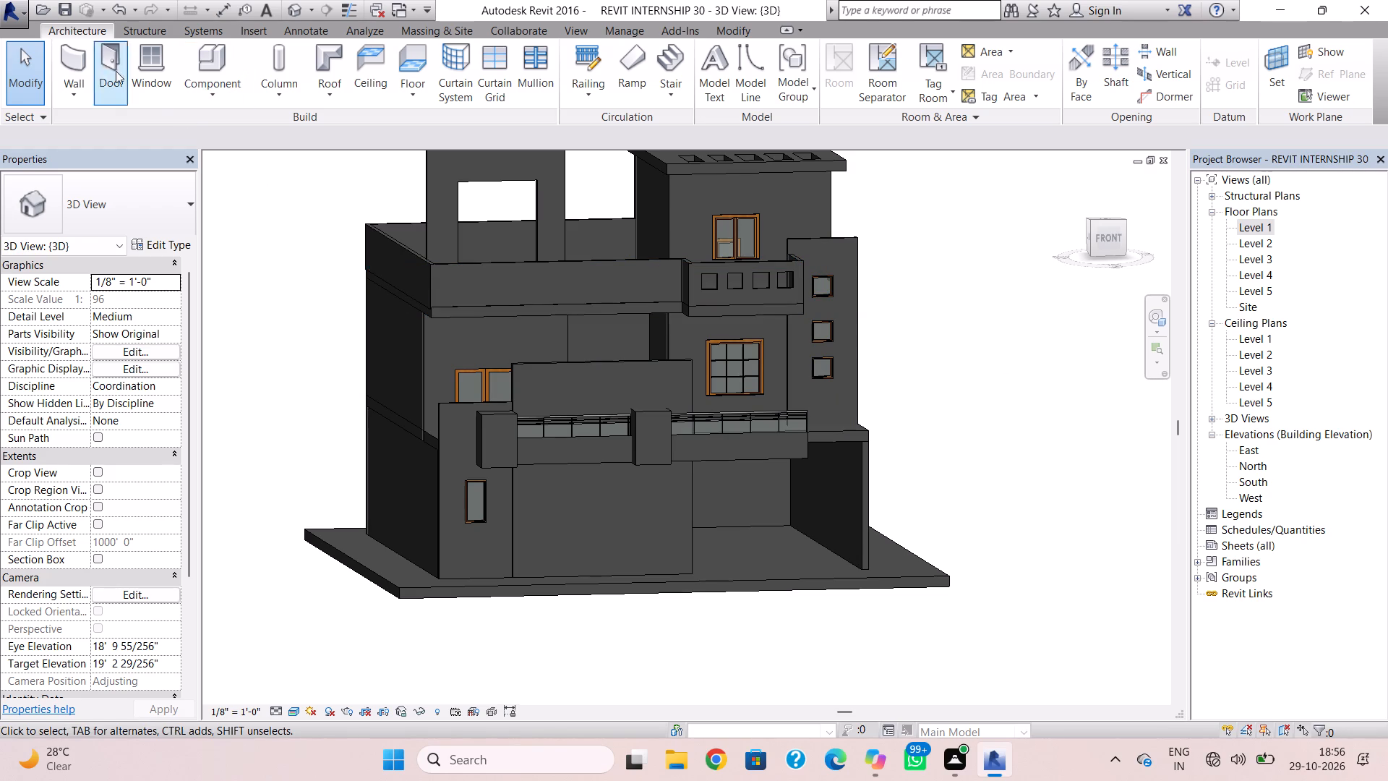
On Level 1, draw a short Generic - 8" wall westward from the east wall's south end, in line with the front wall.
{"action": "left_click", "coordinate": [82, 55]}
{"action": "double_click", "coordinate": [1251, 228]}
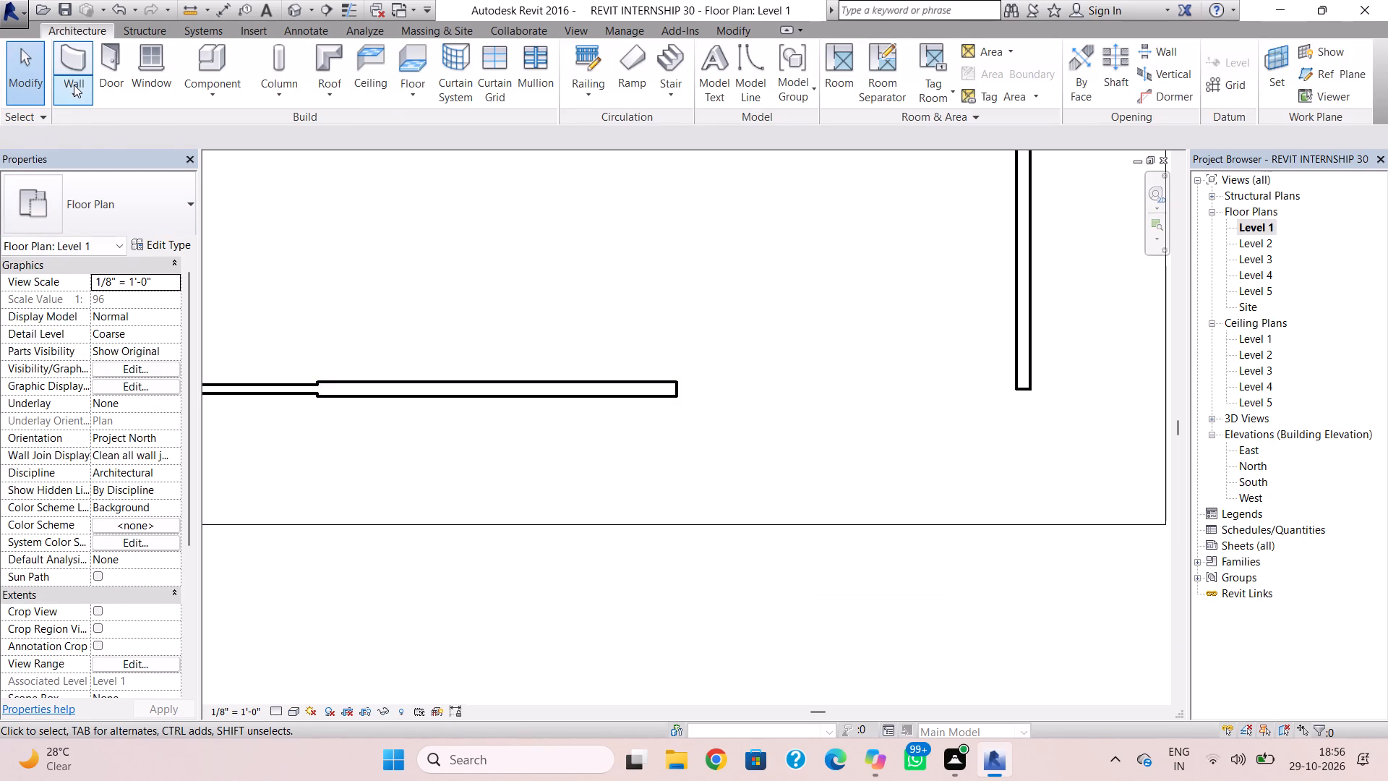
{"action": "left_click", "coordinate": [74, 64]}
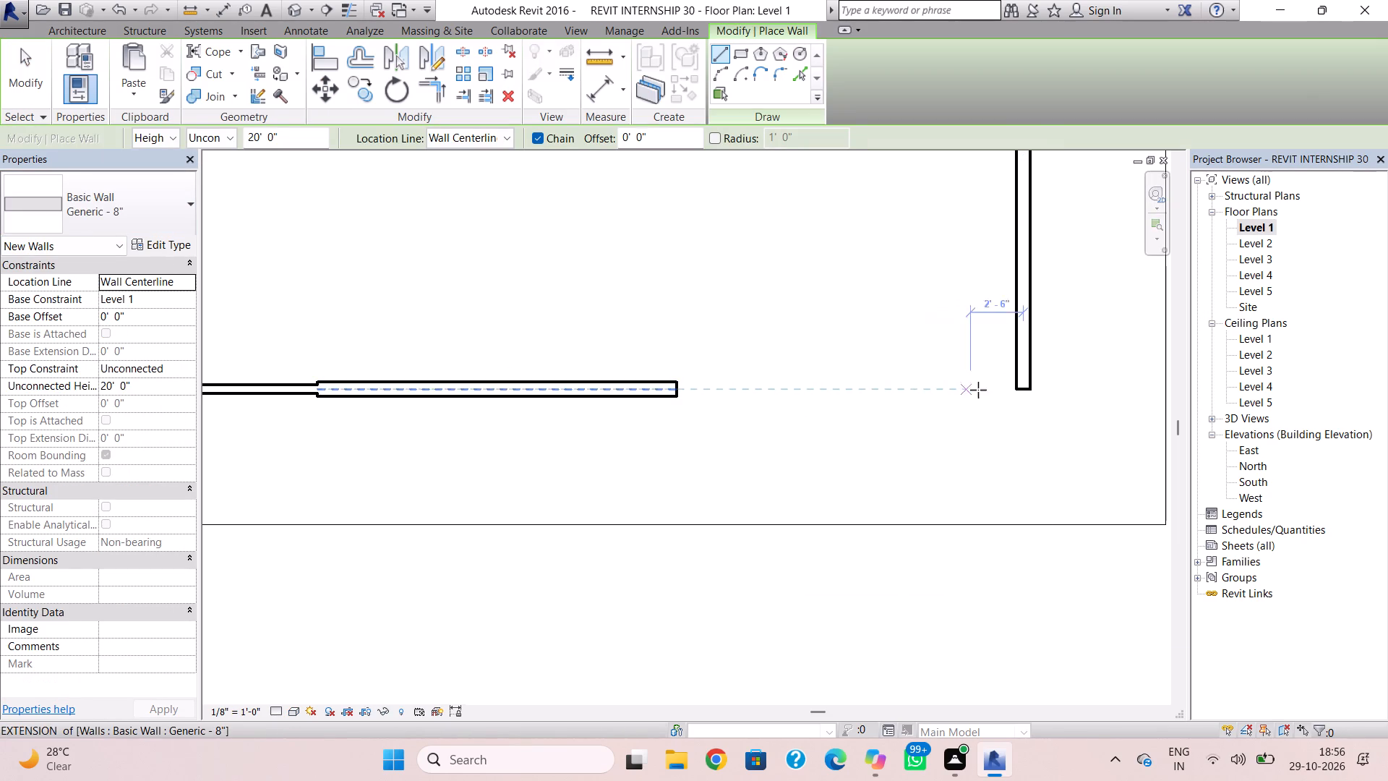
{"action": "left_click", "coordinate": [1011, 390]}
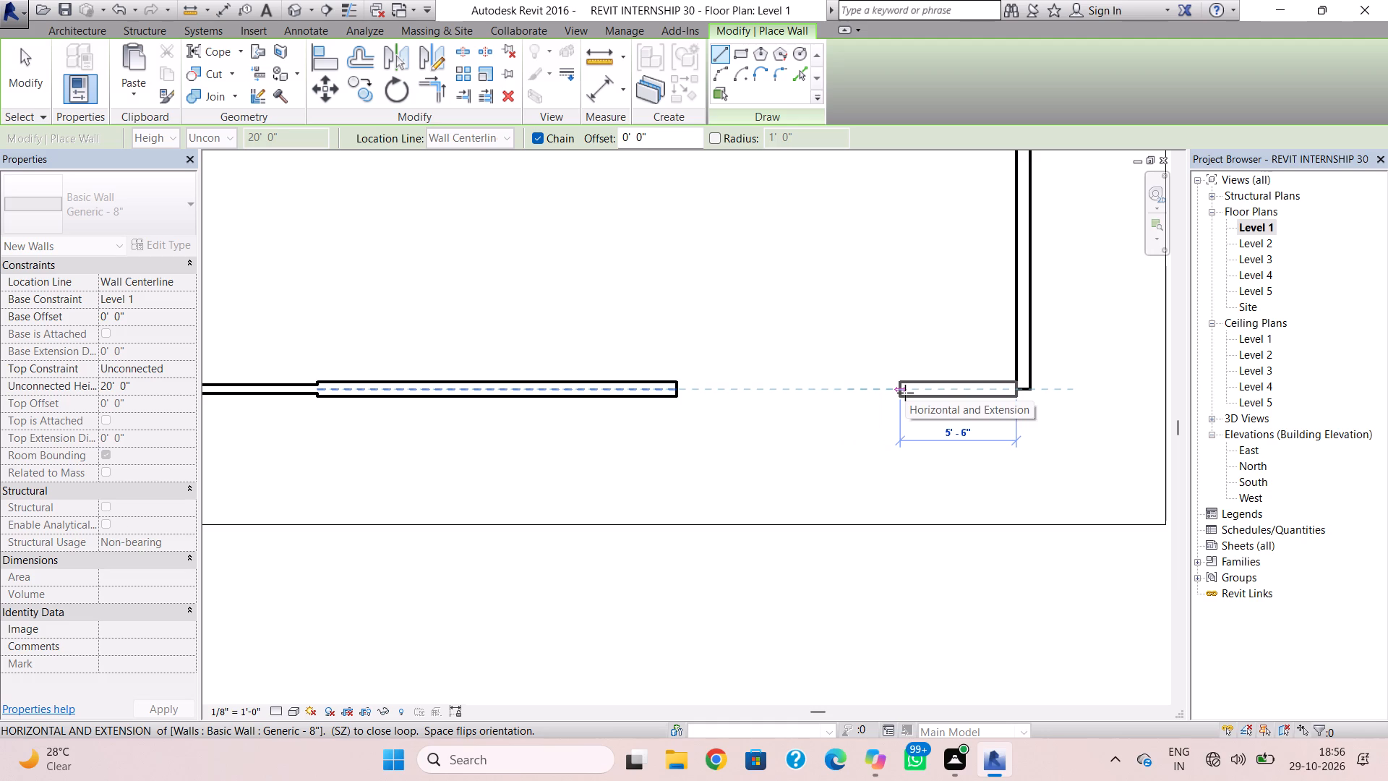
{"action": "left_click", "coordinate": [967, 390]}
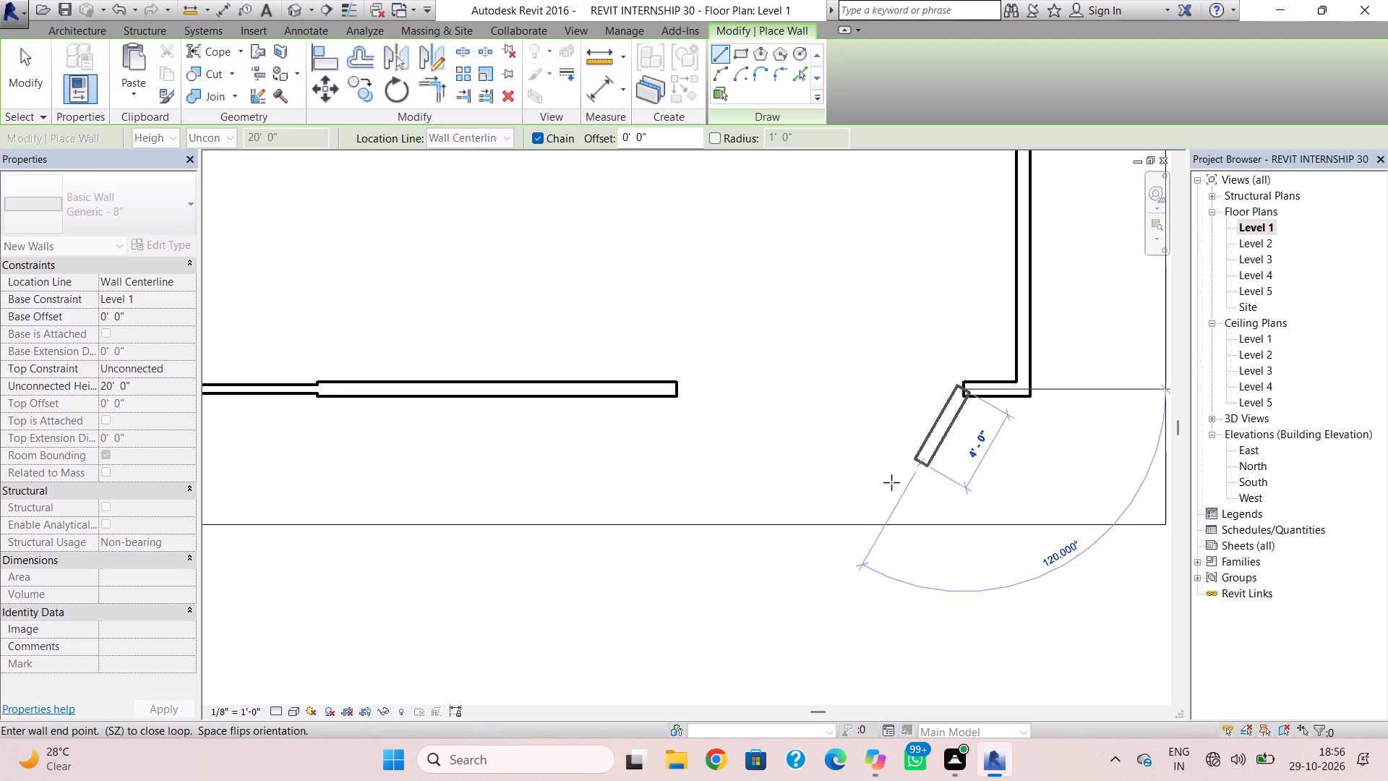
{"action": "key", "text": "Escape"}
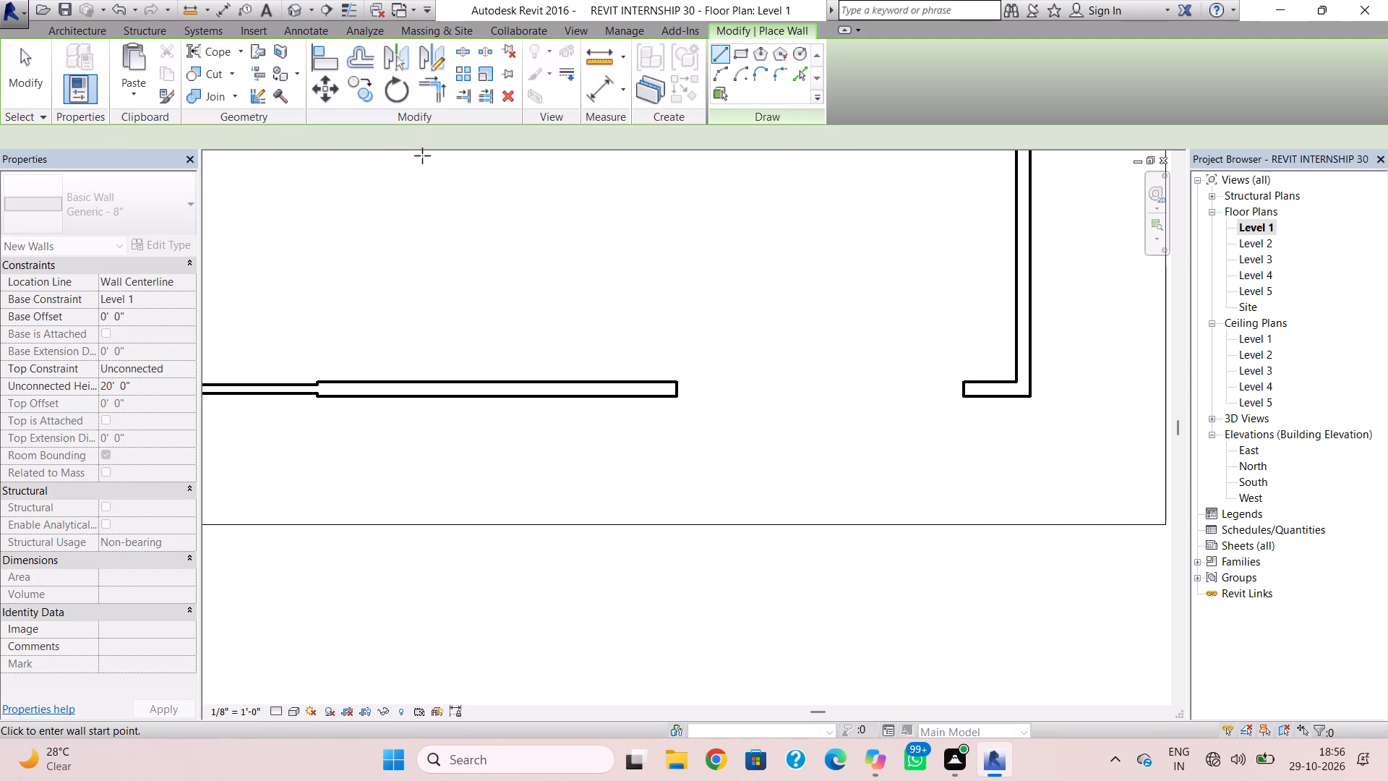
Place 24" x 24" rectangular columns at the two wall ends flanking the ground-floor front opening.
{"action": "left_click", "coordinate": [66, 30]}
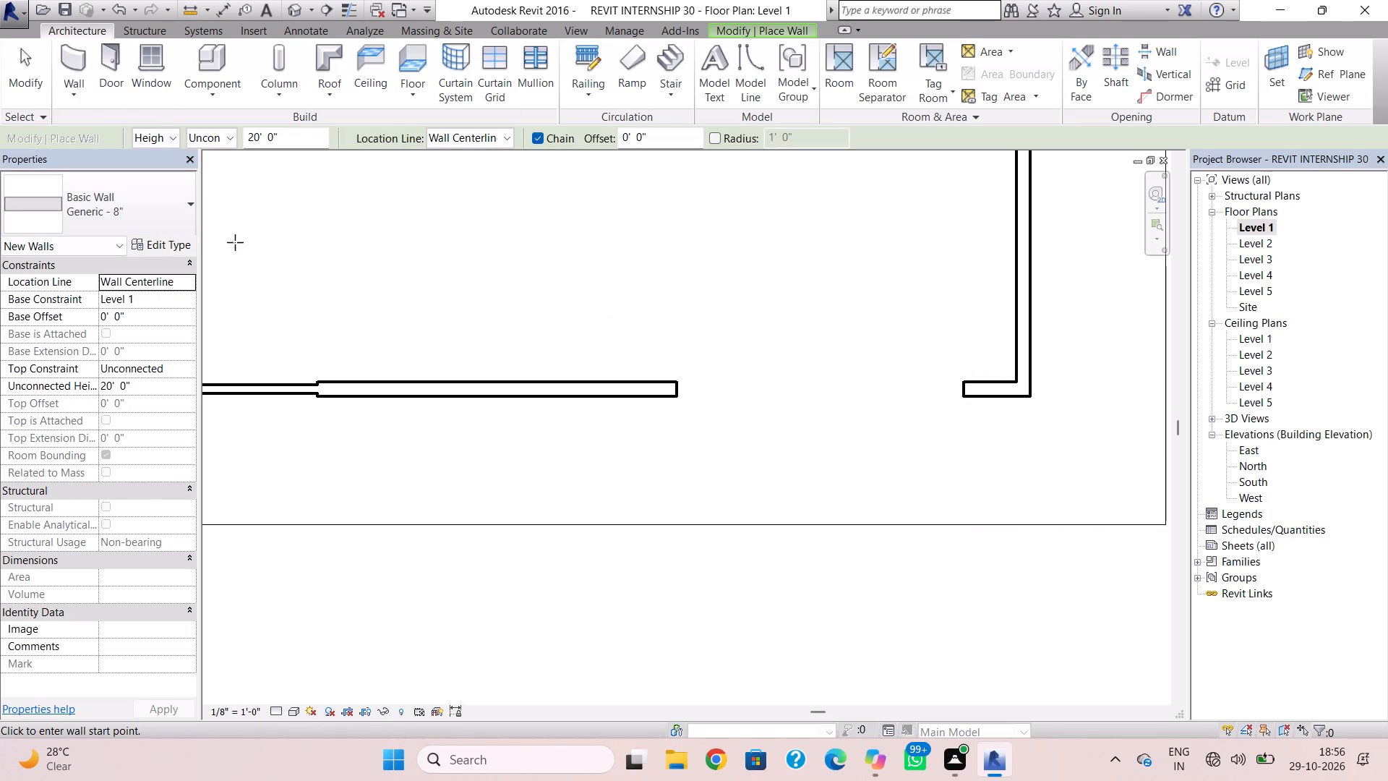
{"action": "left_click", "coordinate": [283, 93]}
{"action": "left_click", "coordinate": [319, 178]}
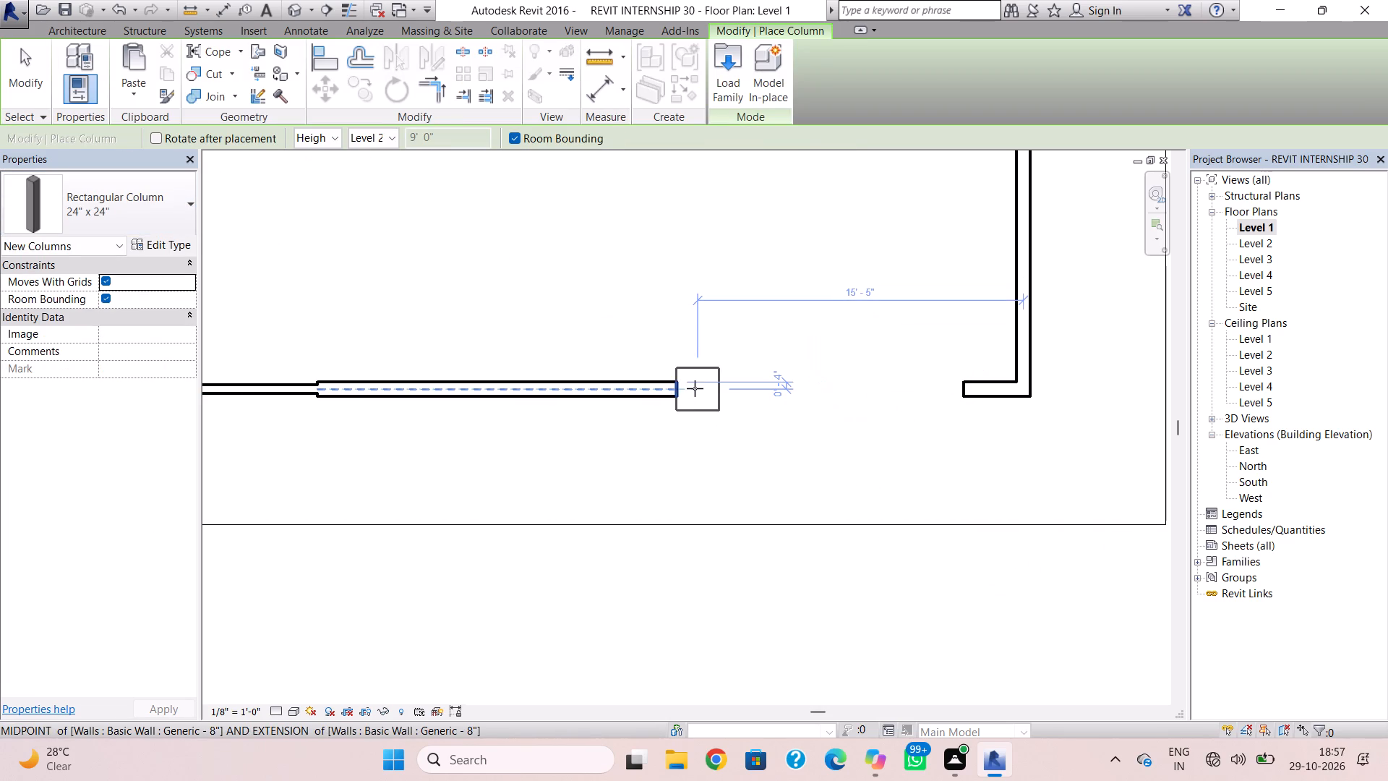
{"action": "left_click", "coordinate": [678, 388]}
{"action": "key", "text": "Escape"}
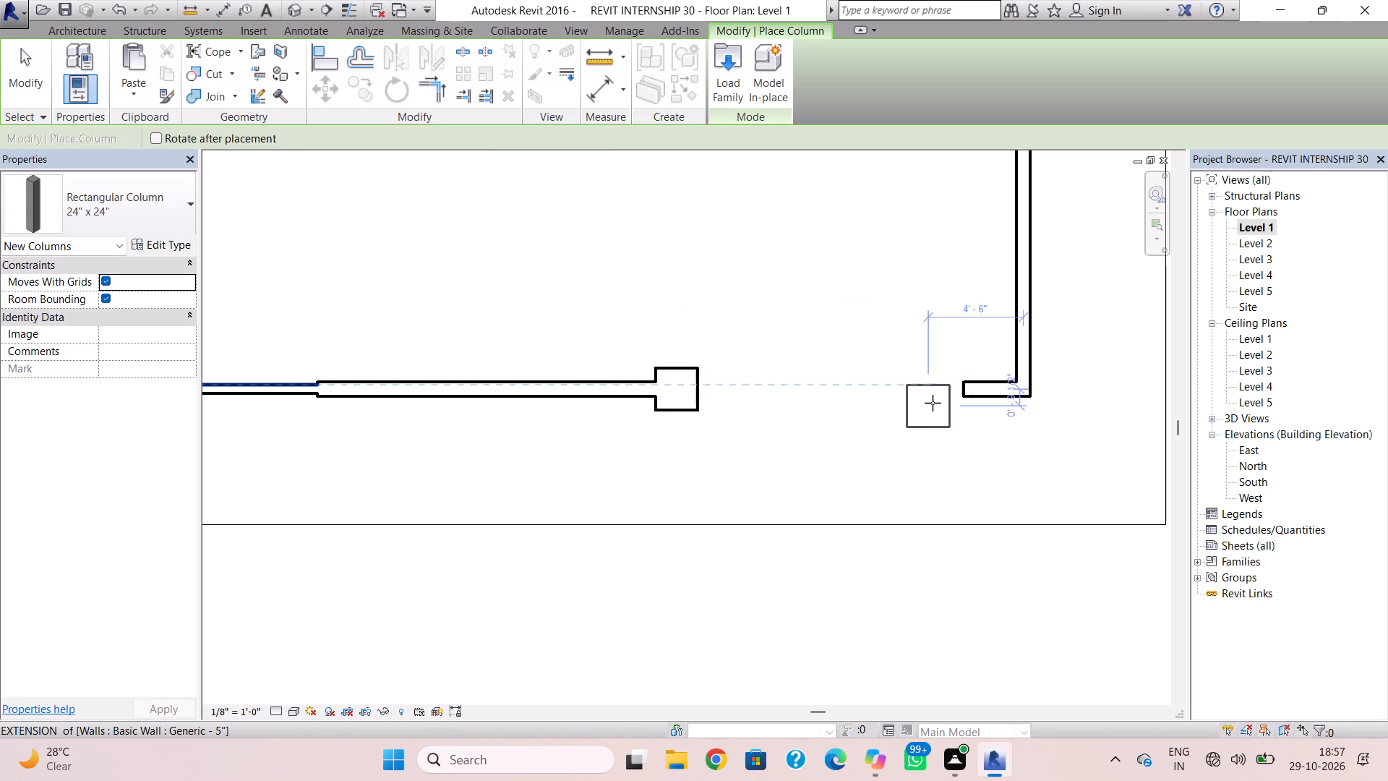
{"action": "left_click", "coordinate": [953, 389]}
{"action": "key", "text": "Escape"}
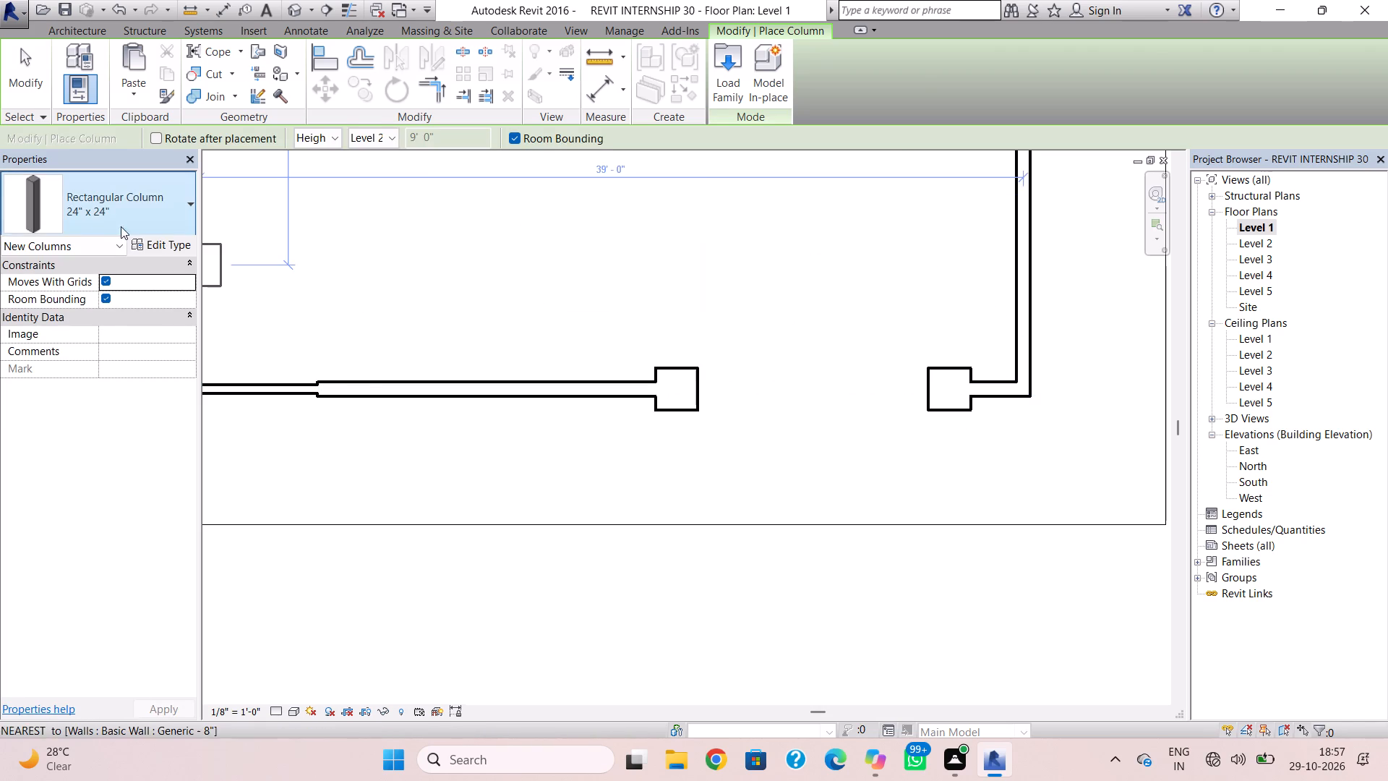
{"action": "key", "text": "Escape"}
Change both front-opening columns to the 18" x 18" type and return to the 3D view.
{"action": "left_click", "coordinate": [116, 219]}
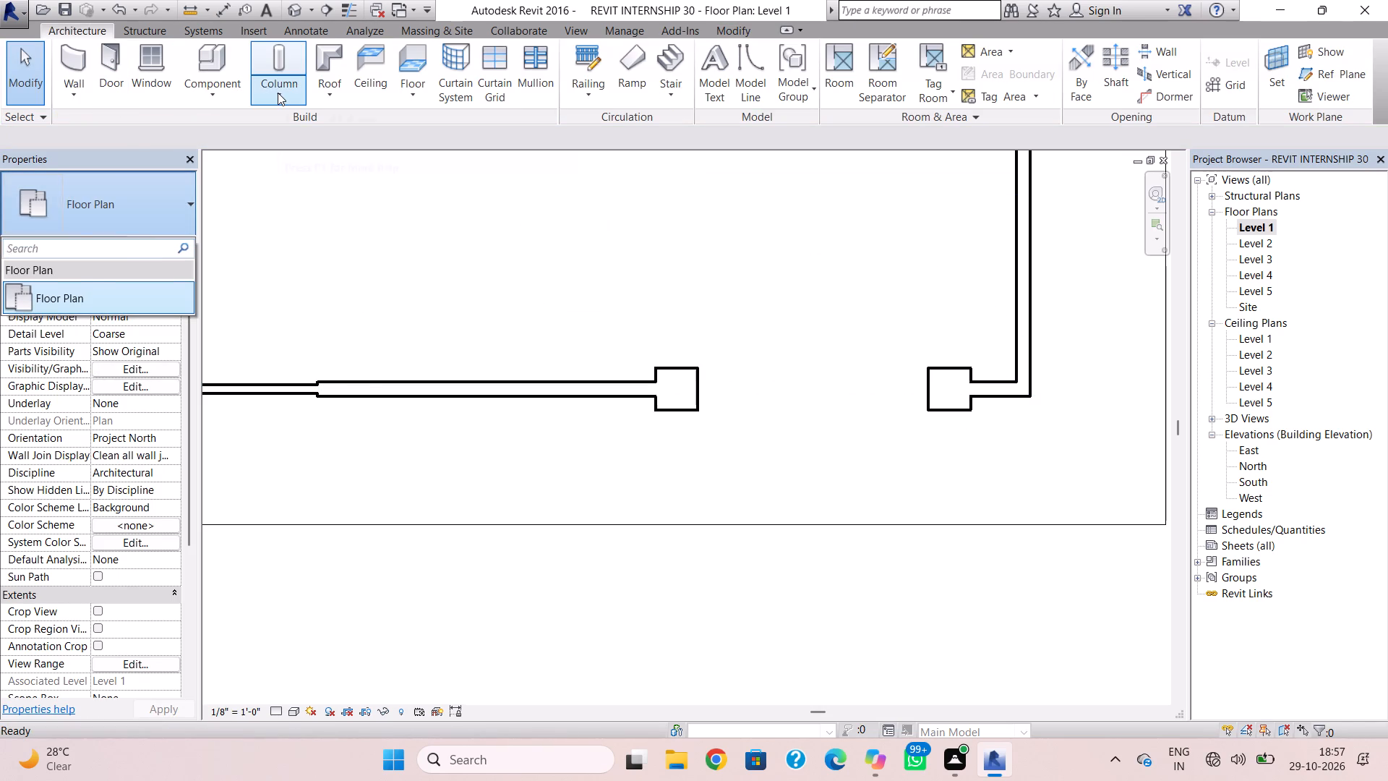
{"action": "left_click", "coordinate": [278, 93]}
{"action": "left_click", "coordinate": [668, 404]}
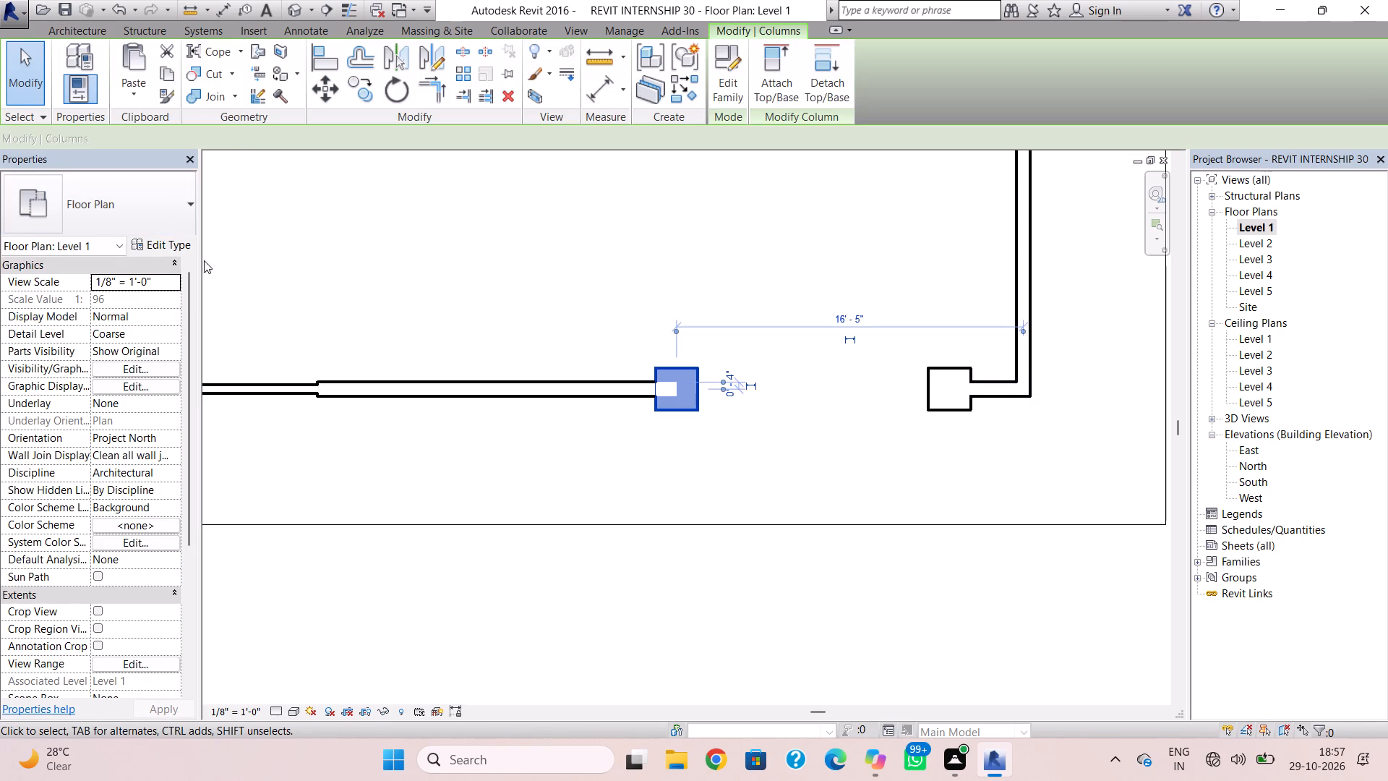
{"action": "left_click", "coordinate": [161, 214]}
{"action": "left_click", "coordinate": [151, 297]}
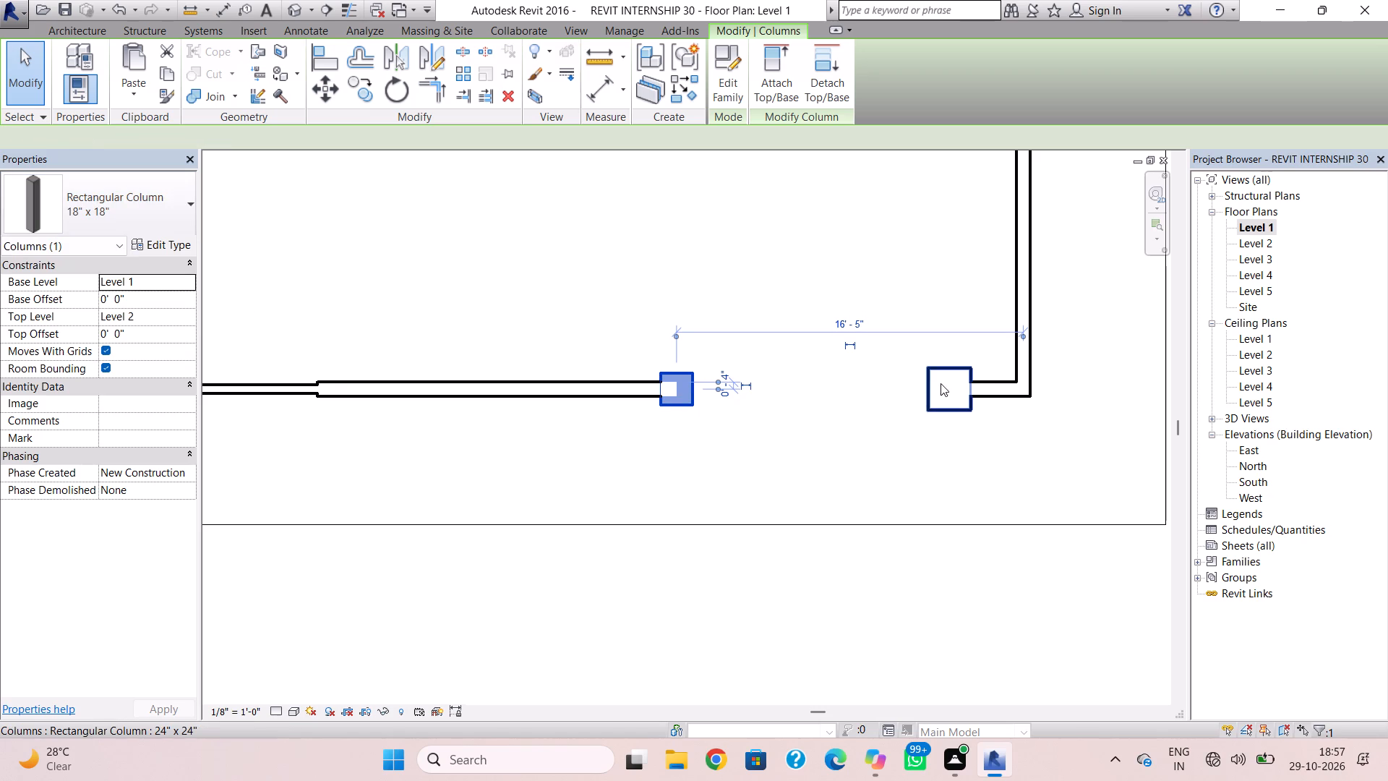
{"action": "left_click", "coordinate": [954, 386]}
{"action": "left_click", "coordinate": [65, 204]}
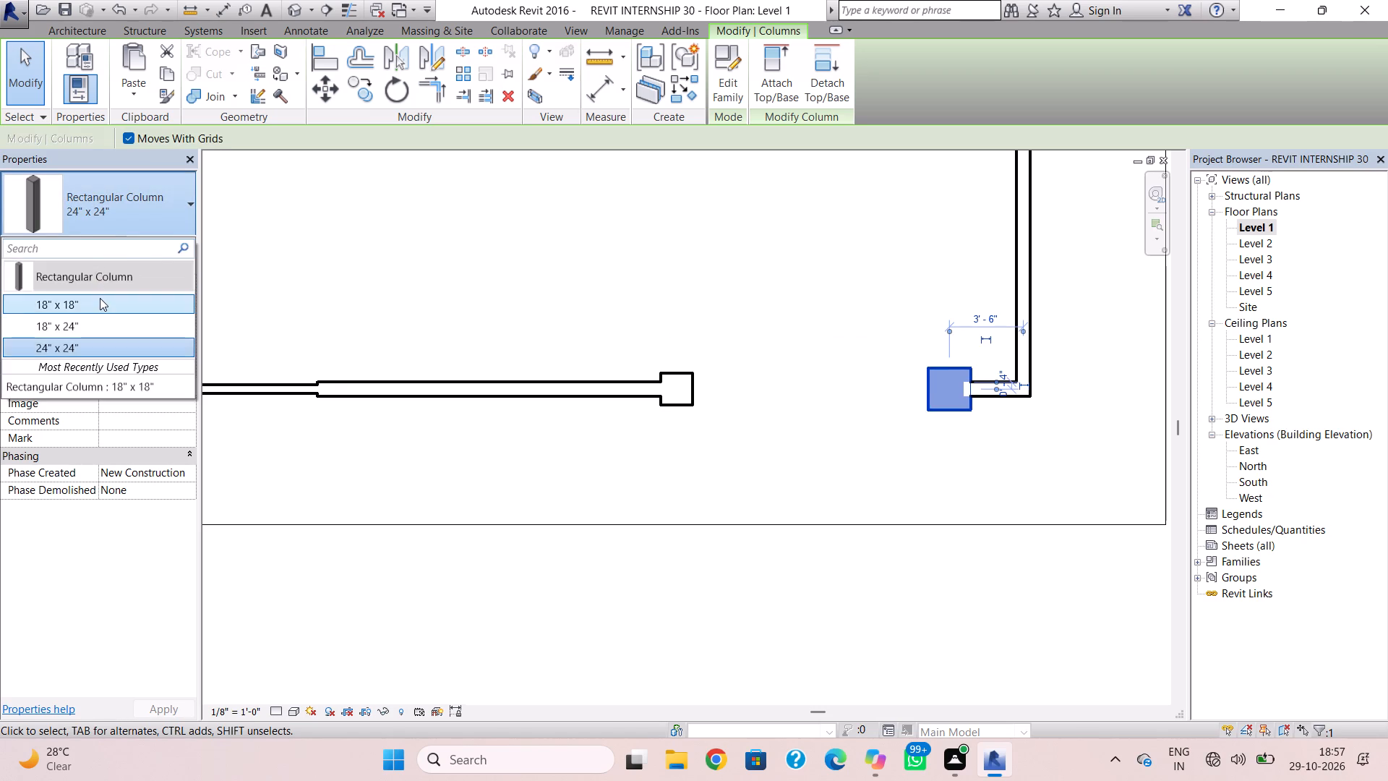
{"action": "left_click", "coordinate": [100, 298]}
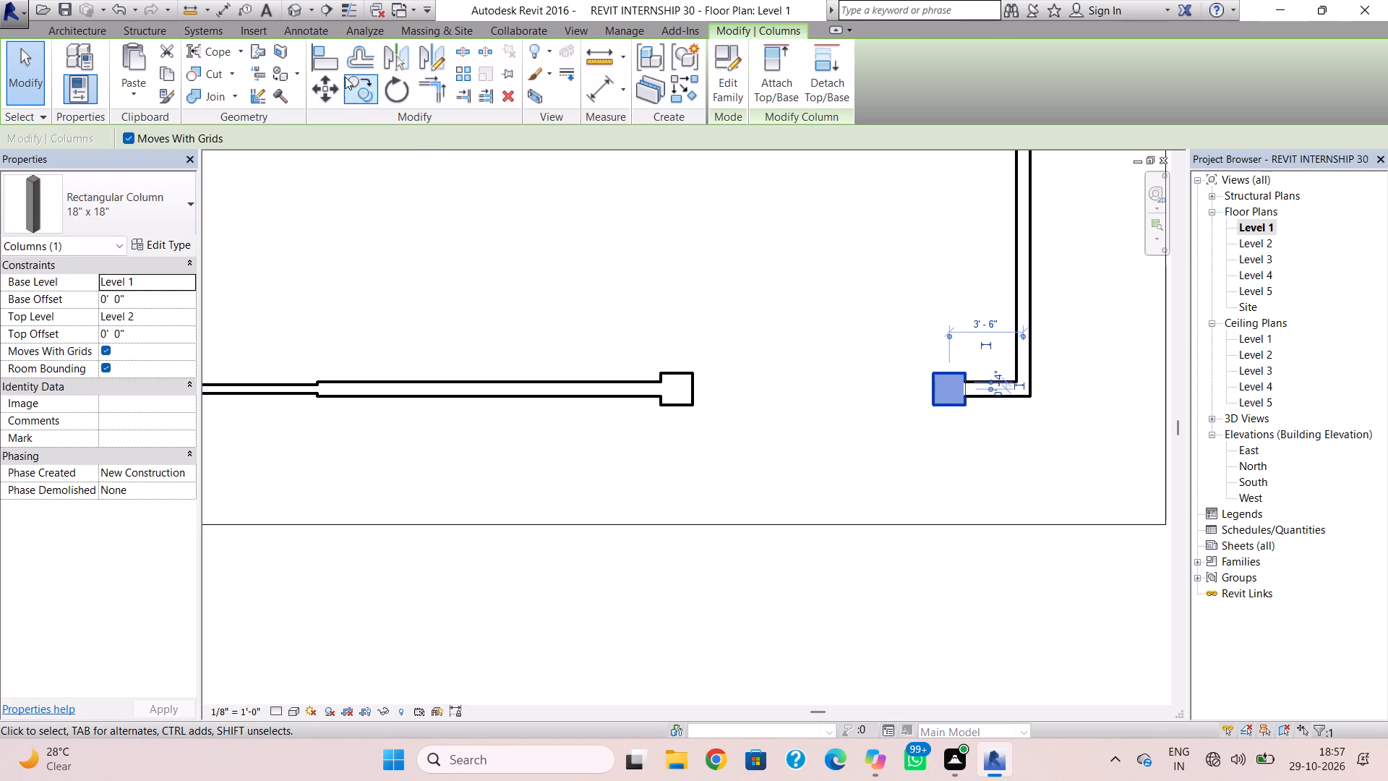
{"action": "left_click", "coordinate": [294, 6]}
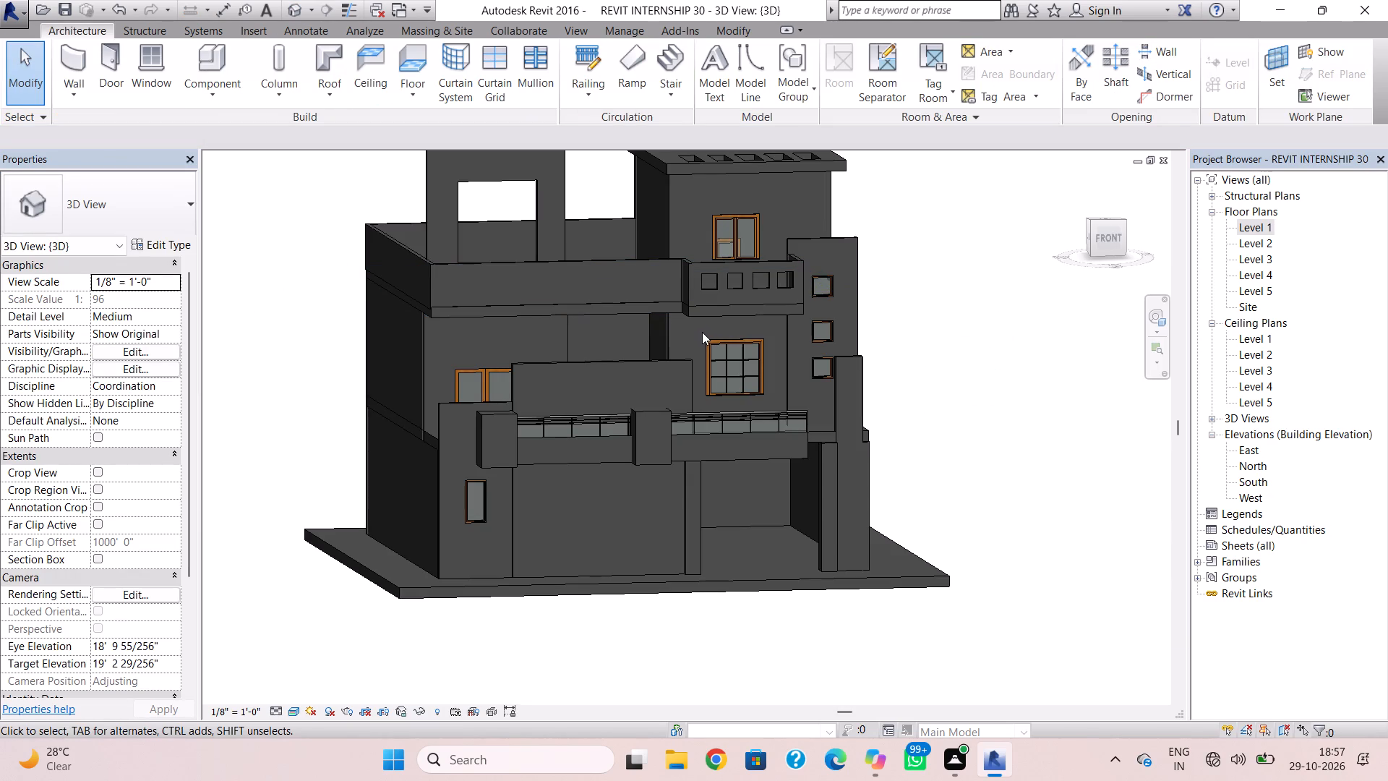
Stretch the east end of the beam below the balcony railing to meet the east column.
{"action": "scroll", "coordinate": [755, 401], "scroll_direction": "down", "scroll_amount": 1}
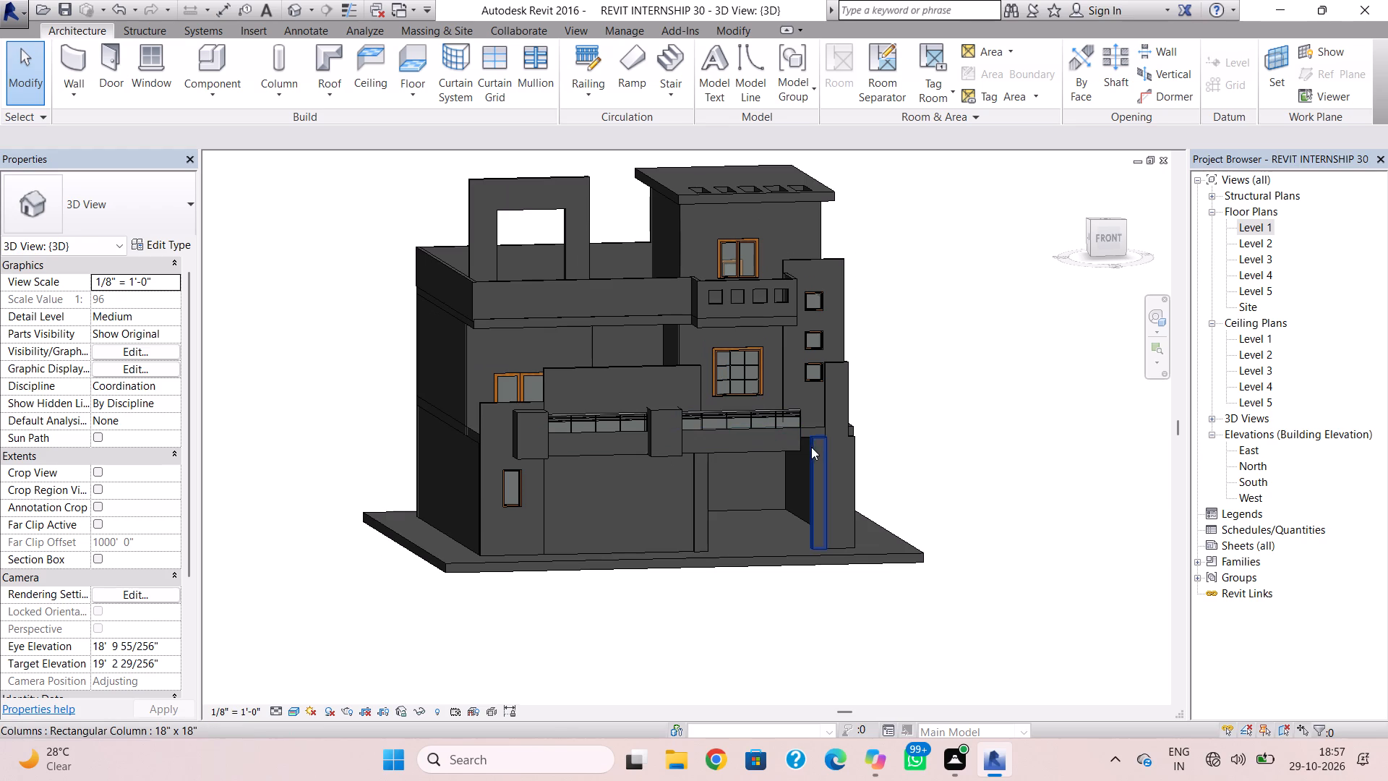
{"action": "left_click", "coordinate": [802, 446]}
{"action": "scroll", "coordinate": [810, 447], "scroll_direction": "up", "scroll_amount": 3}
{"action": "left_click_drag", "start_coordinate": [802, 435], "coordinate": [810, 435]}
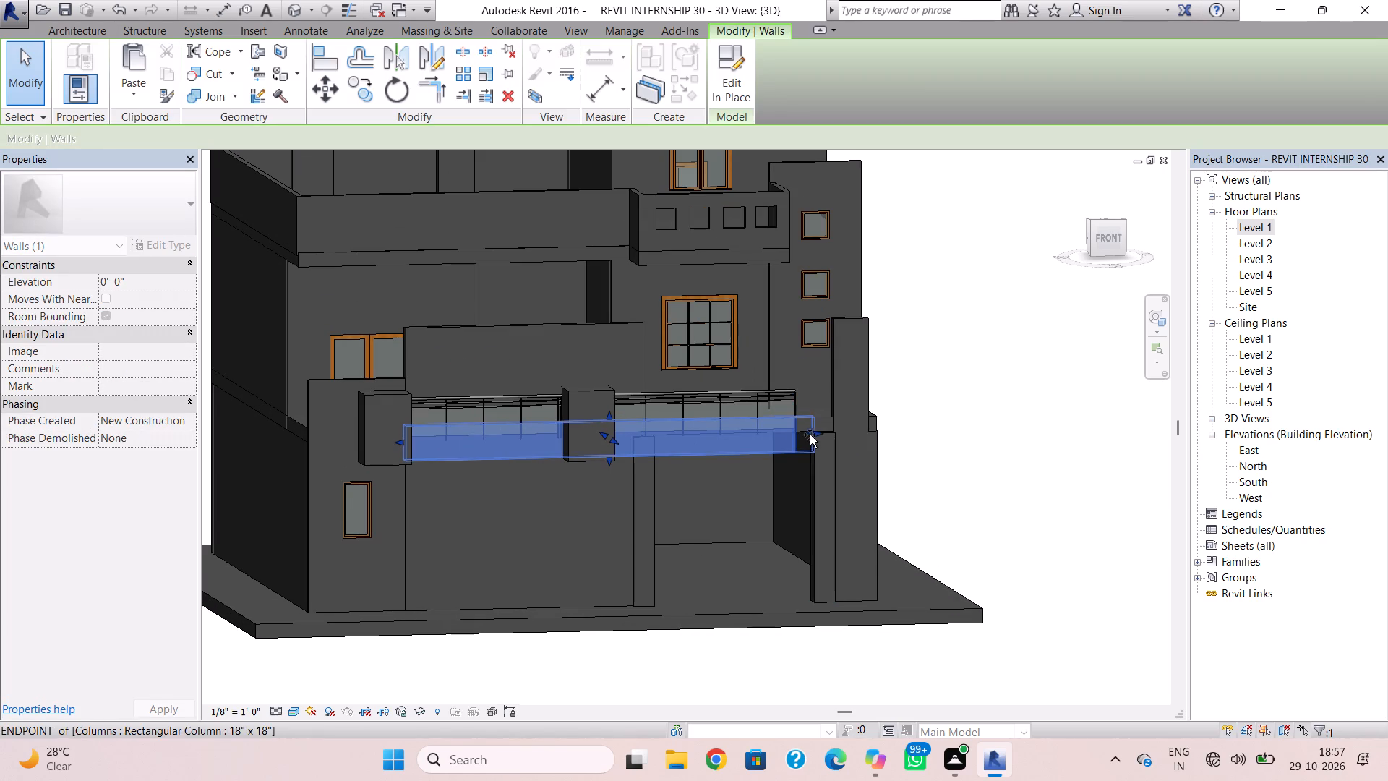
{"action": "left_click_drag", "start_coordinate": [810, 435], "coordinate": [816, 435]}
{"action": "left_click", "coordinate": [906, 440]}
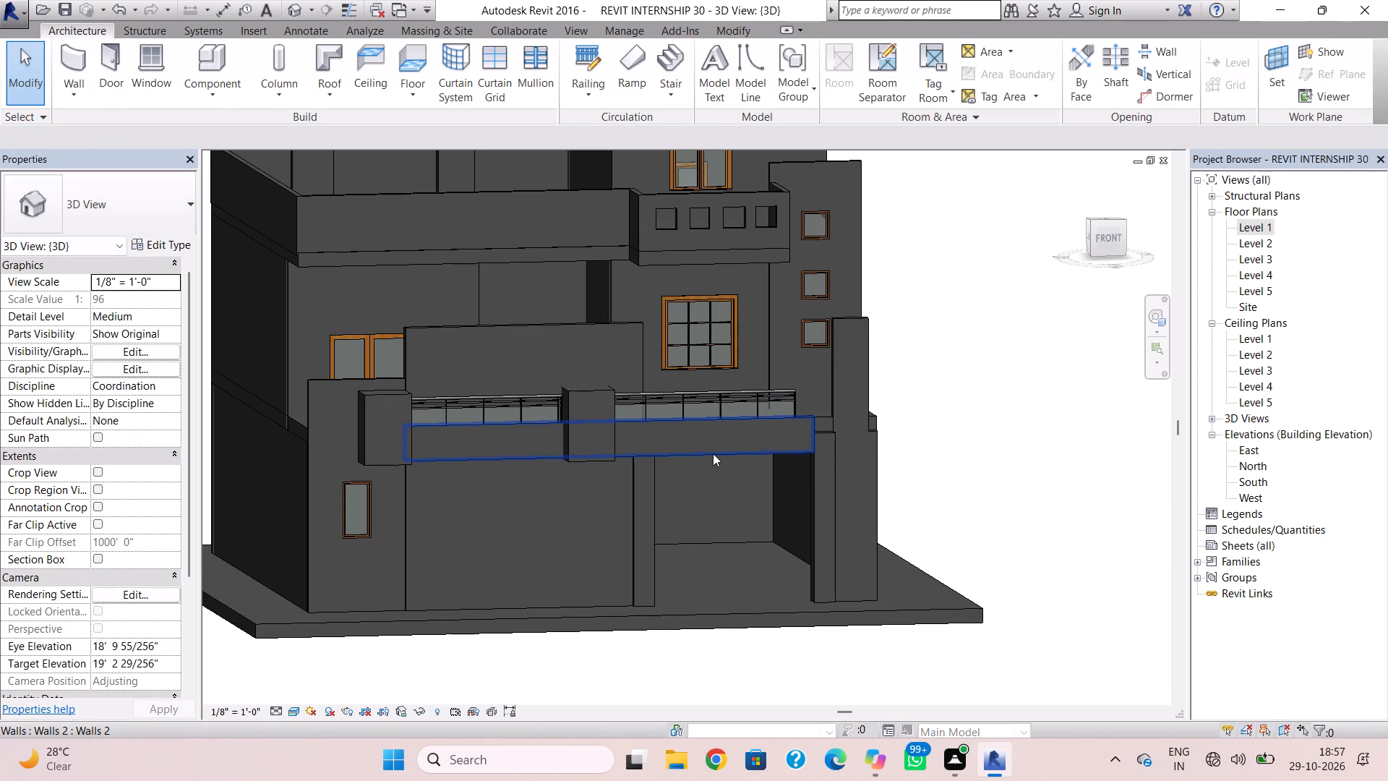
Lower the top of the 17' ground-floor front wall to the beam below the balcony railing.
{"action": "left_click", "coordinate": [518, 327]}
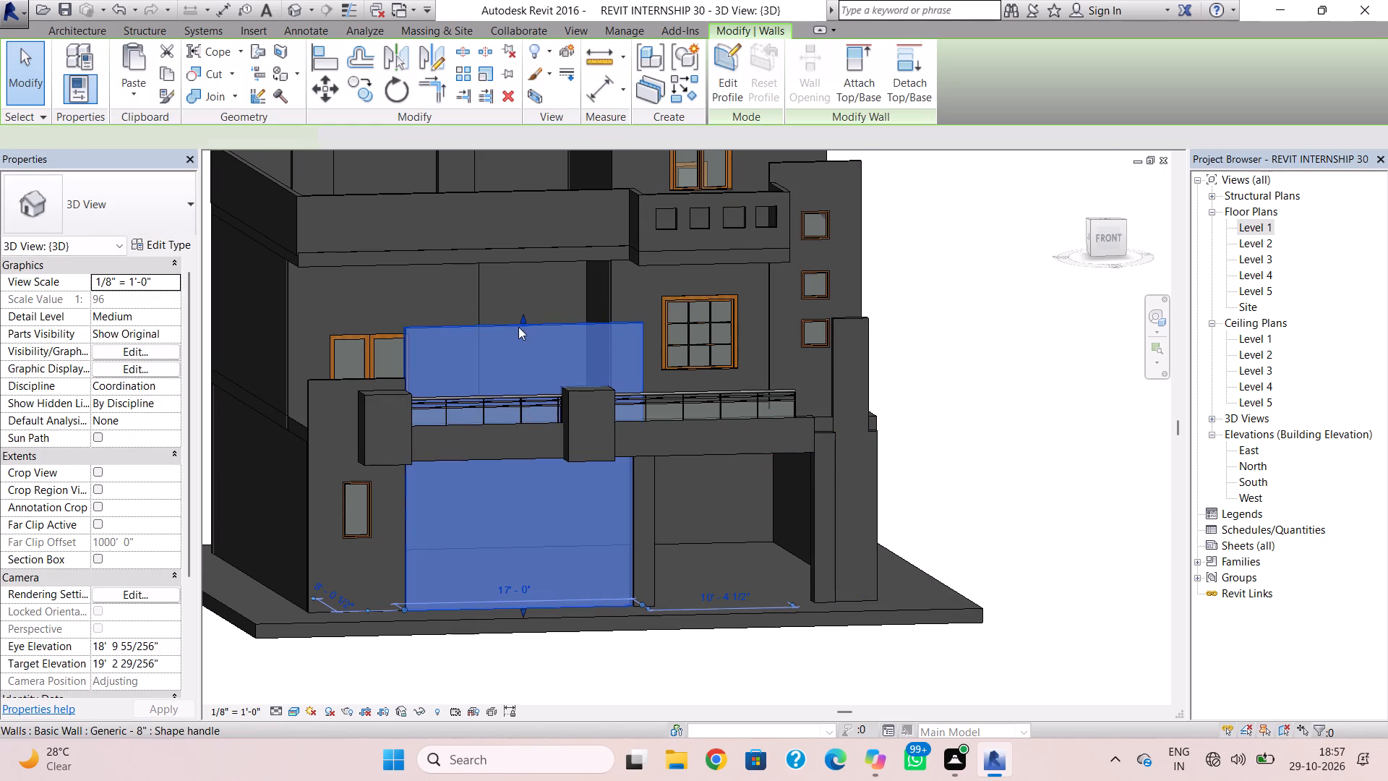
{"action": "left_click_drag", "start_coordinate": [523, 323], "coordinate": [534, 453]}
{"action": "left_click", "coordinate": [779, 545]}
{"action": "key", "text": "Escape"}
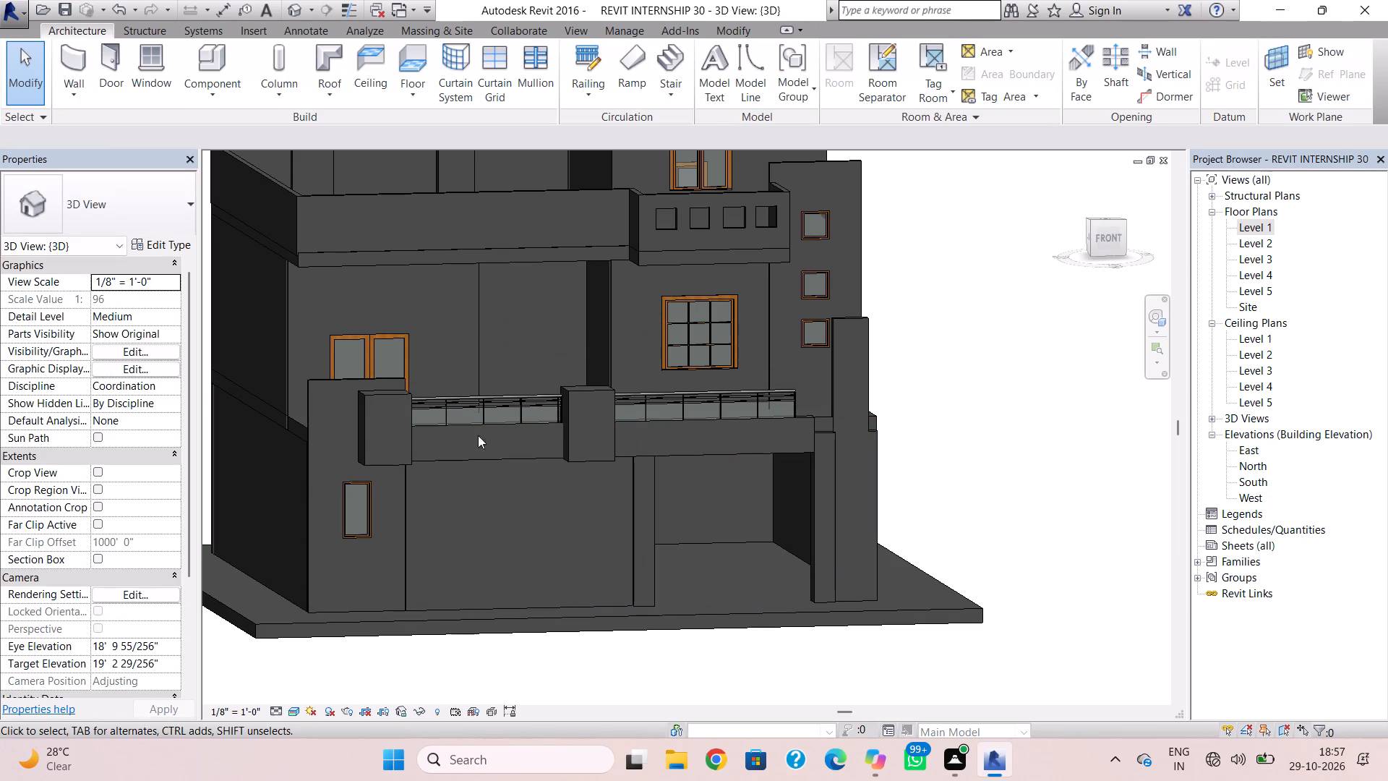
Start an in-place model in the Walls category and pick the front face of the roof edge above the balcony as its work plane.
{"action": "middle_click_drag", "start_coordinate": [459, 429], "coordinate": [562, 485]}
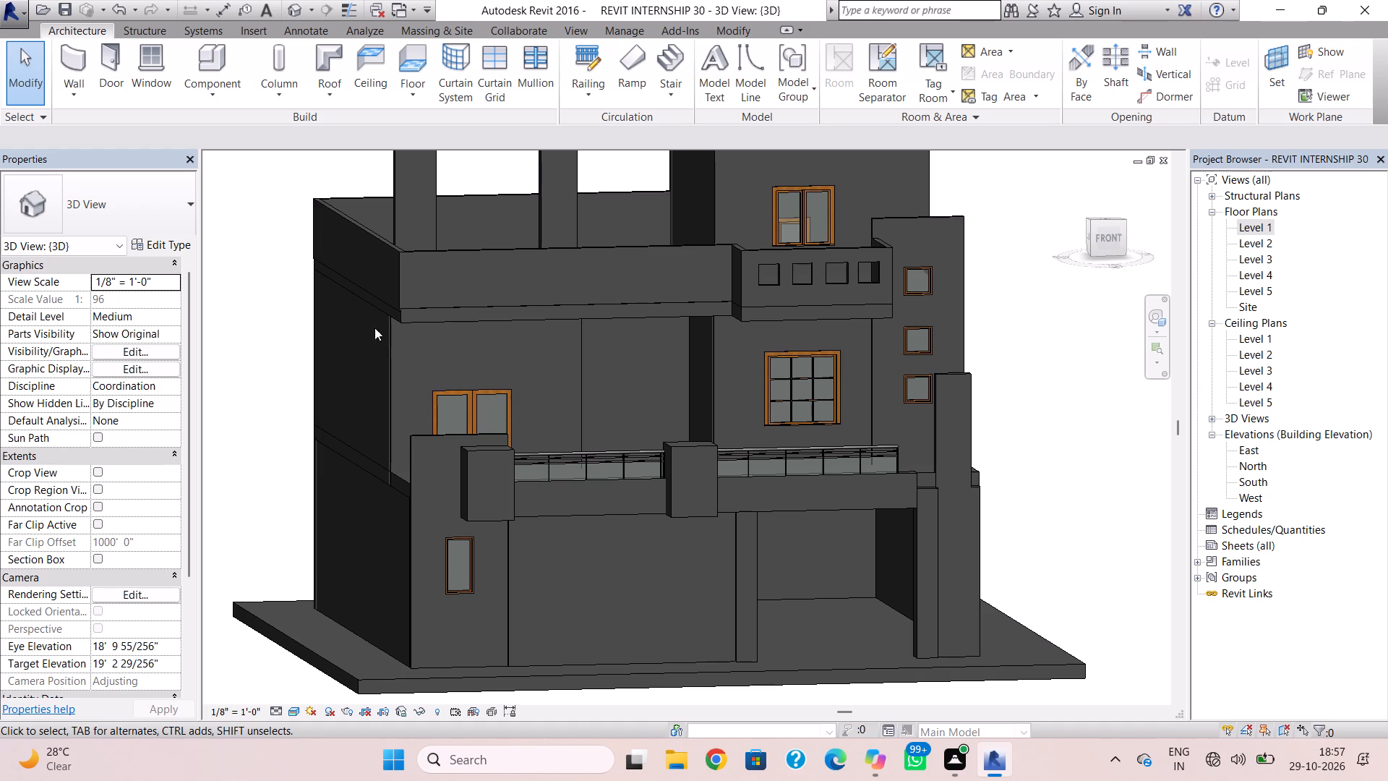
{"action": "left_click", "coordinate": [204, 88]}
{"action": "left_click", "coordinate": [223, 165]}
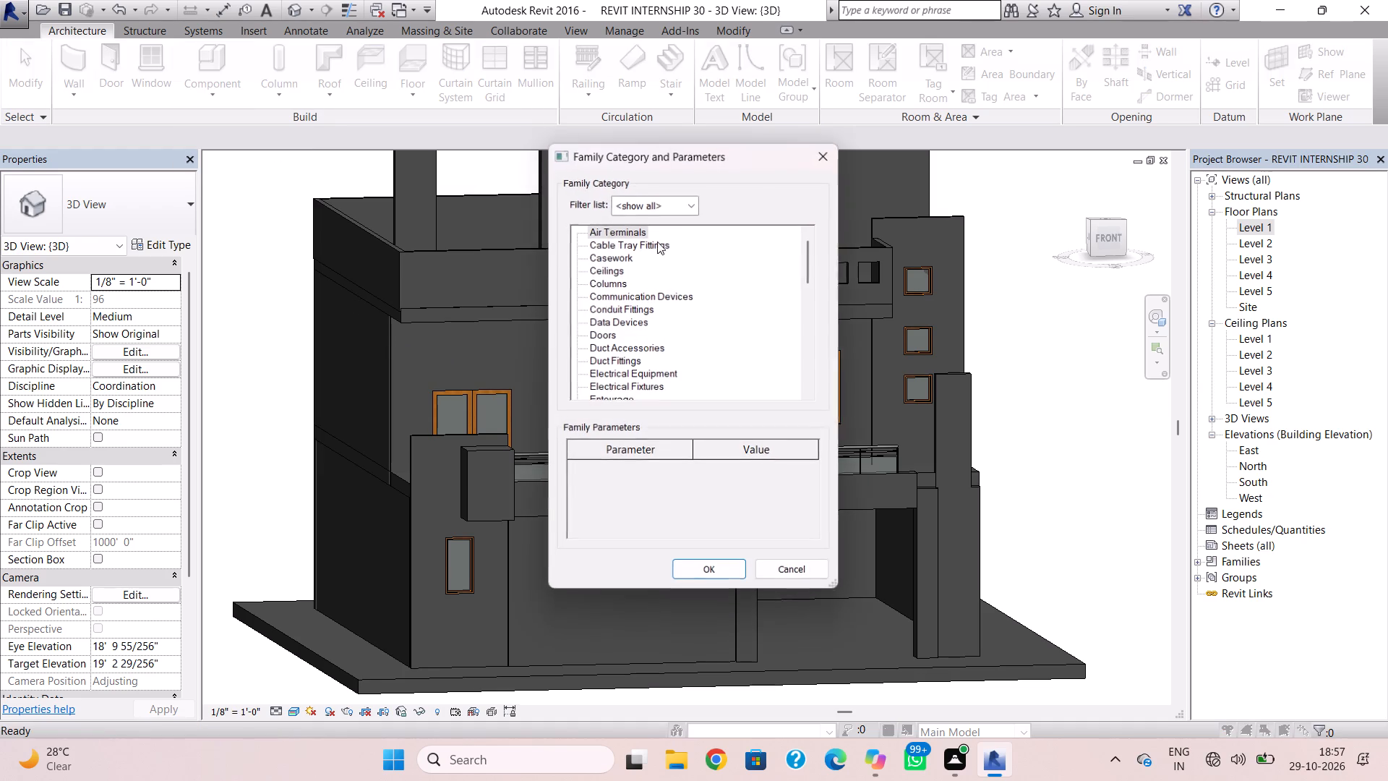
{"action": "left_click_drag", "start_coordinate": [808, 275], "coordinate": [807, 404]}
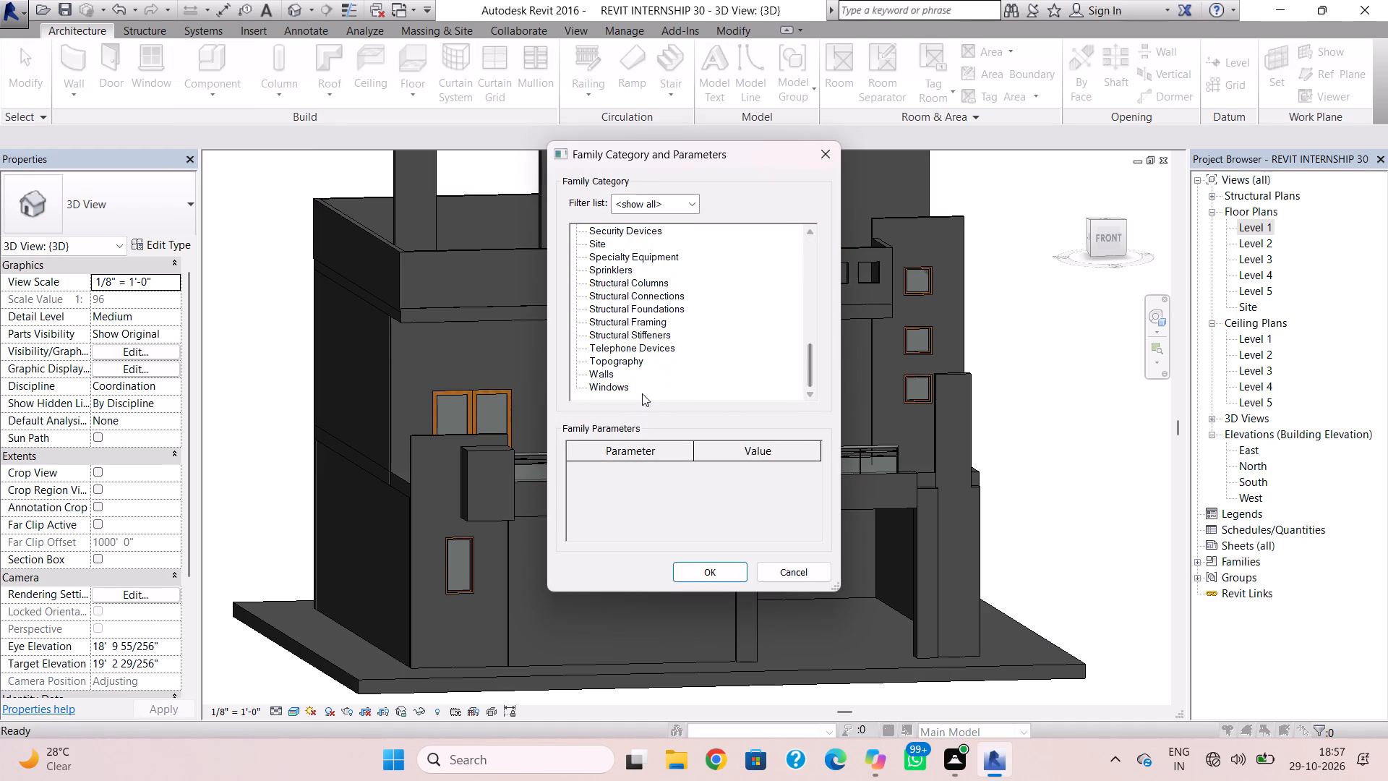
{"action": "left_click", "coordinate": [608, 370]}
{"action": "left_click", "coordinate": [704, 561]}
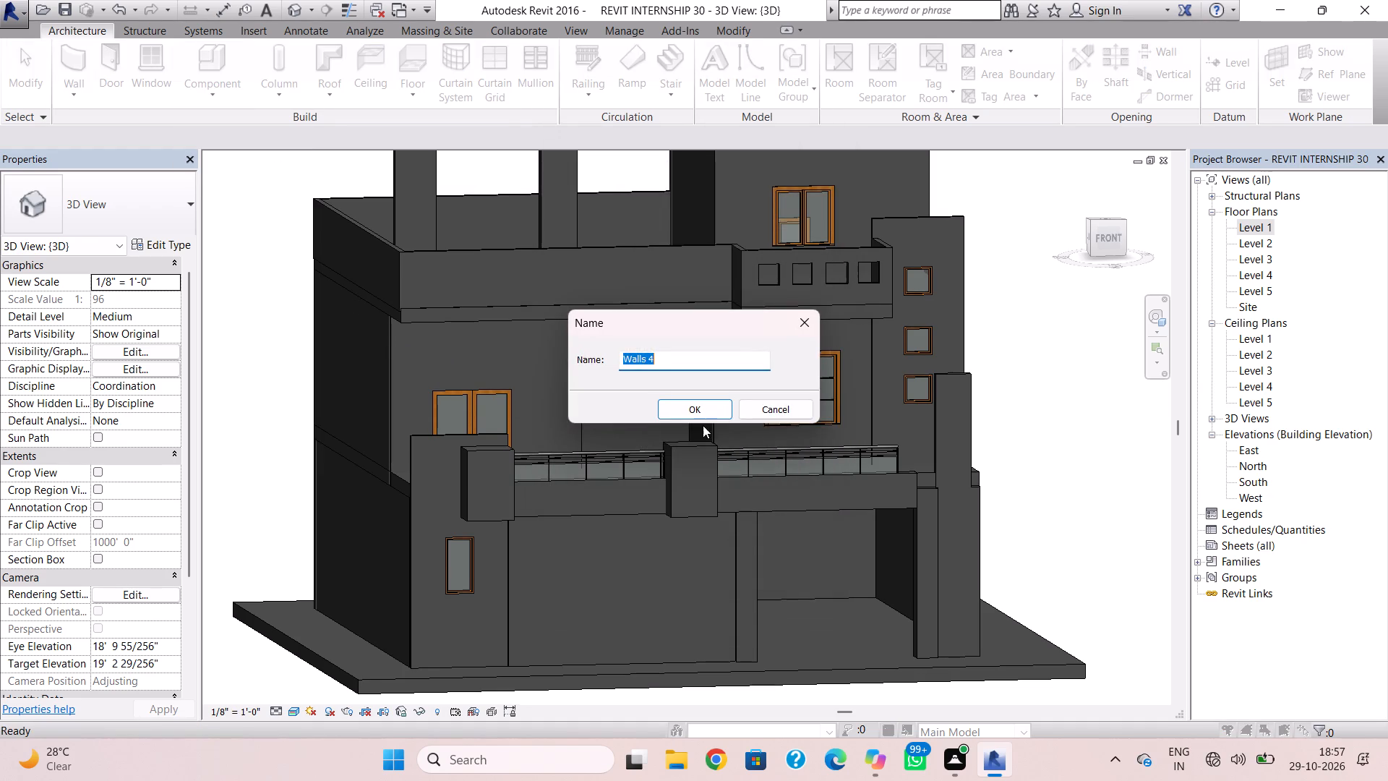
{"action": "left_click", "coordinate": [702, 410]}
{"action": "left_click", "coordinate": [1079, 56]}
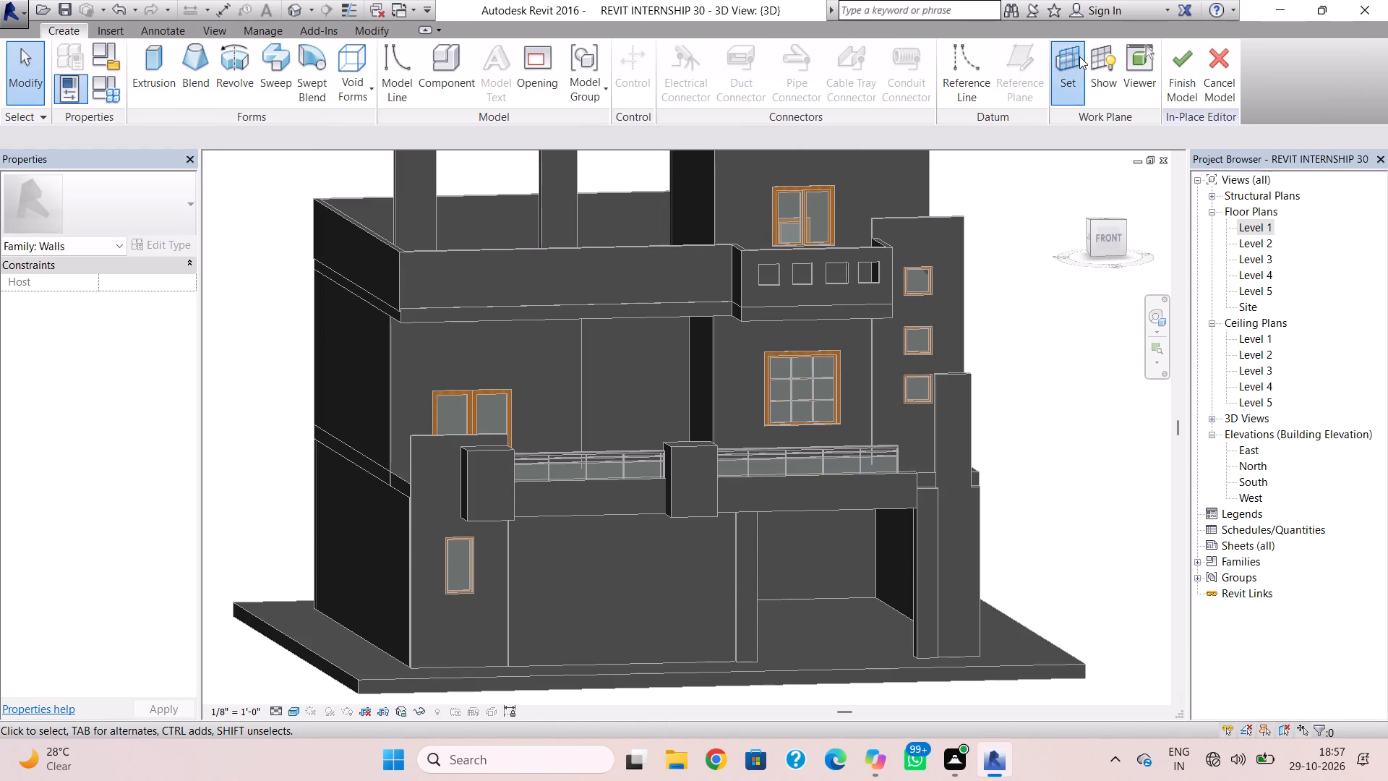
{"action": "left_click", "coordinate": [651, 413]}
{"action": "left_click", "coordinate": [740, 498]}
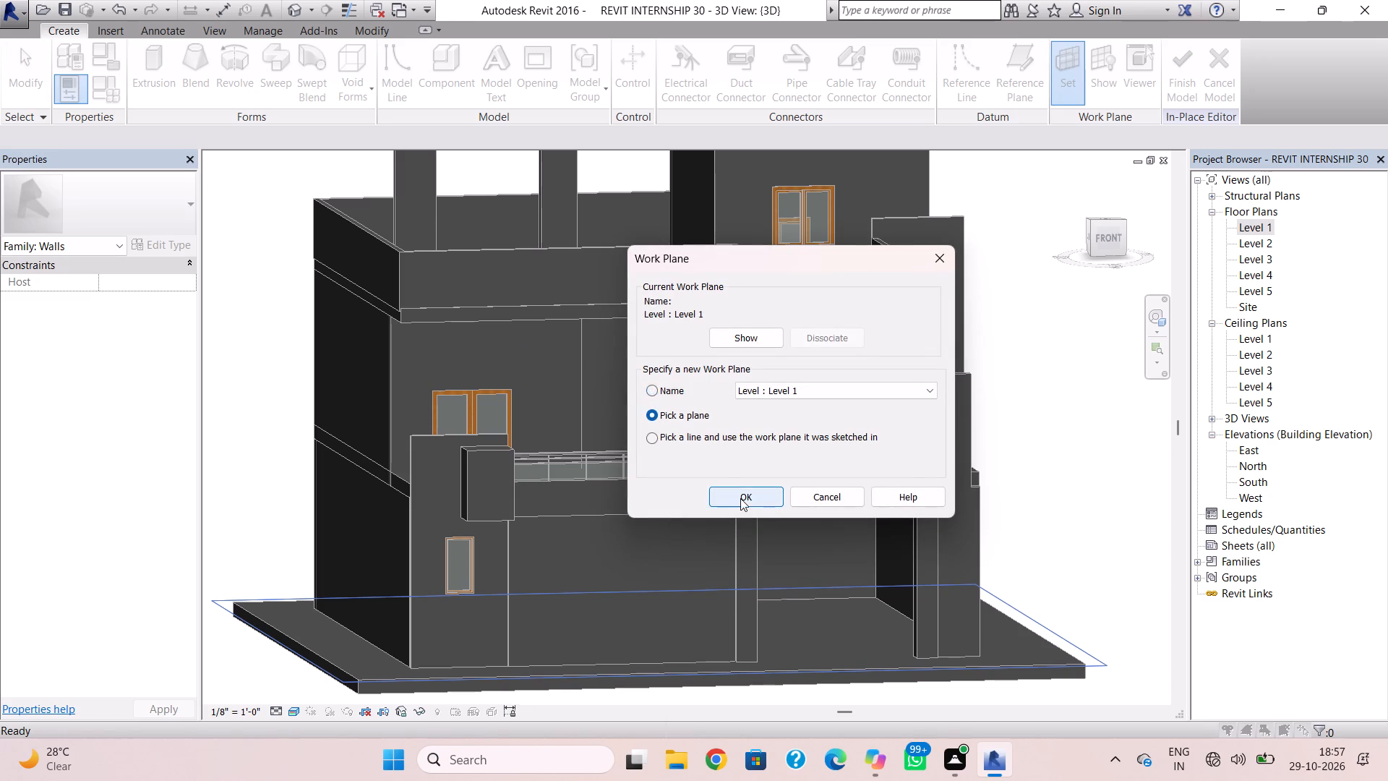
{"action": "left_click", "coordinate": [450, 316]}
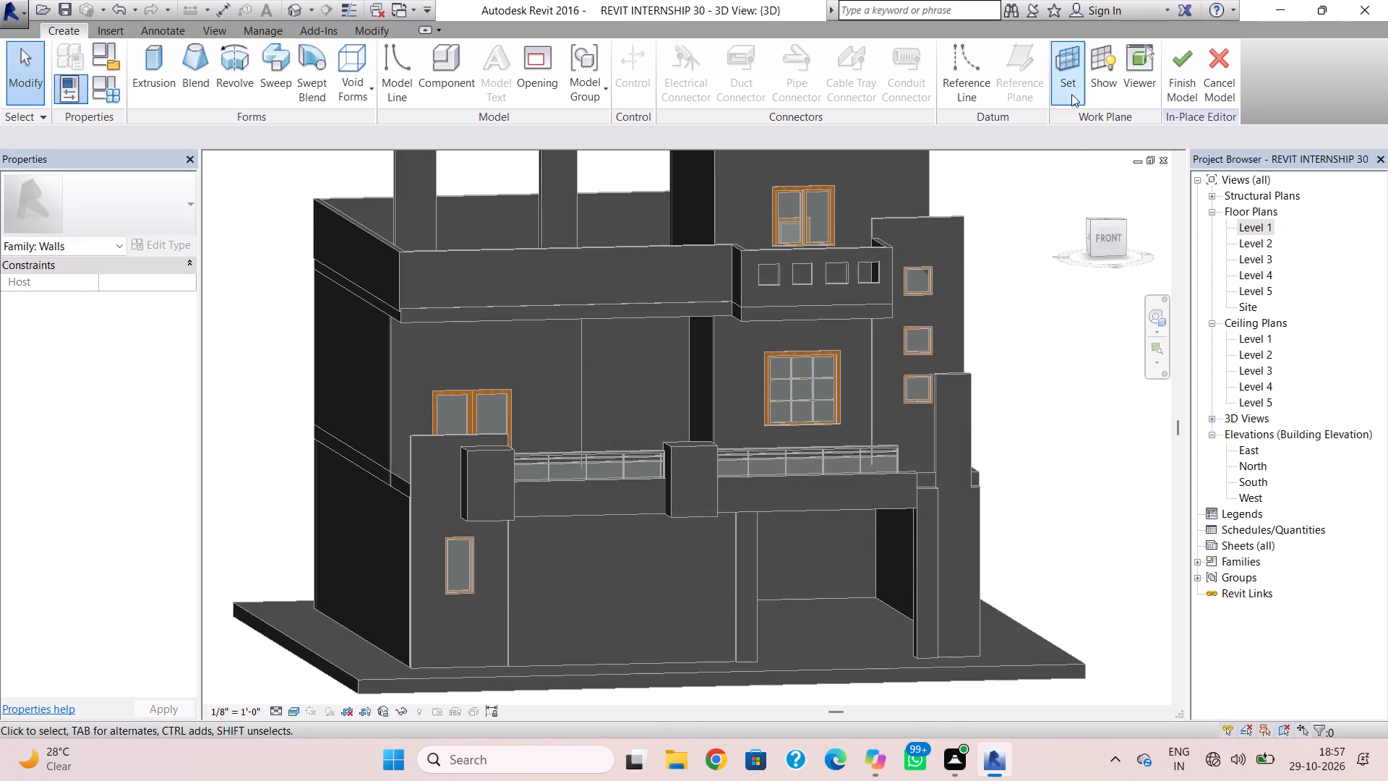
Start an extrusion and sketch a narrow vertical rectangle about 12' tall, running down from the roof edge at the west end.
{"action": "left_click", "coordinate": [140, 78]}
{"action": "right_click_drag", "start_coordinate": [460, 383], "coordinate": [441, 366], "text": "shift"}
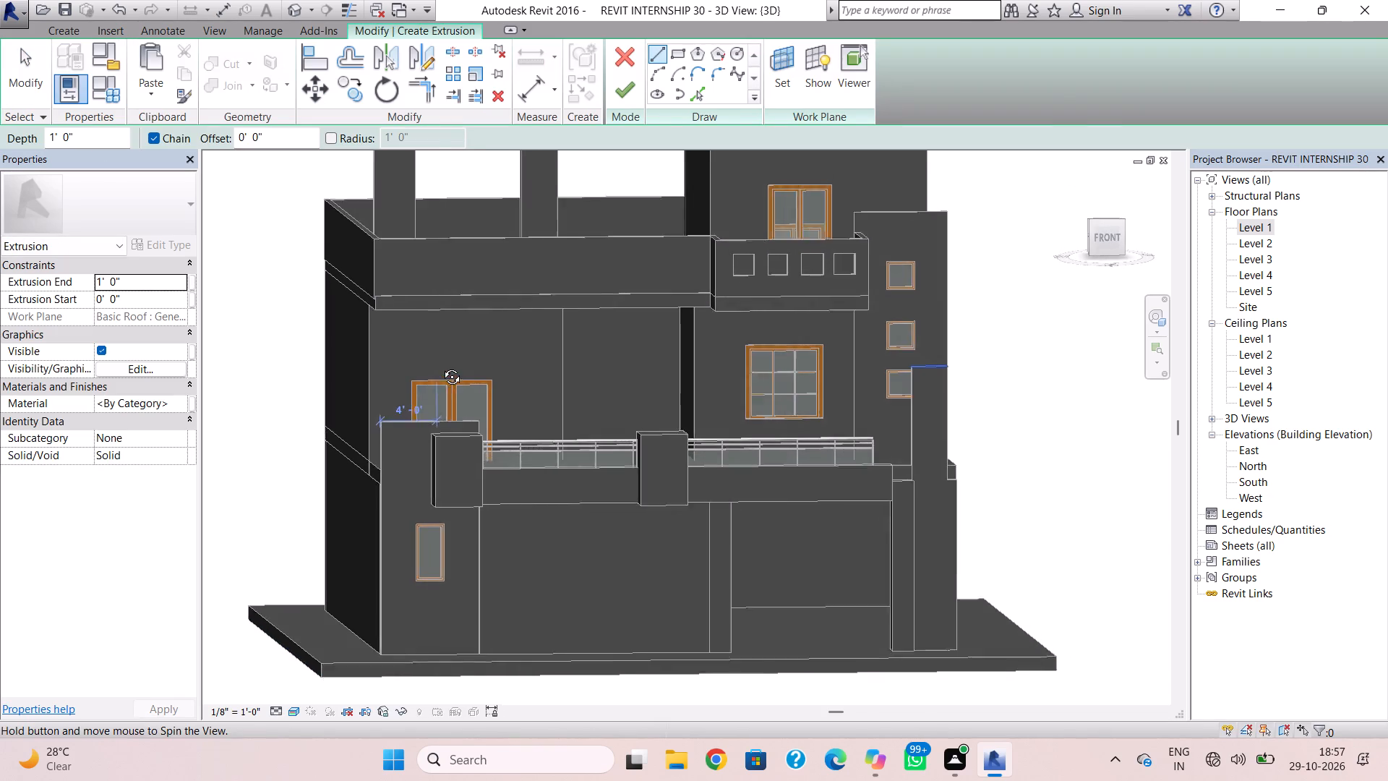
{"action": "right_click_drag", "start_coordinate": [441, 366], "coordinate": [439, 363], "text": "shift"}
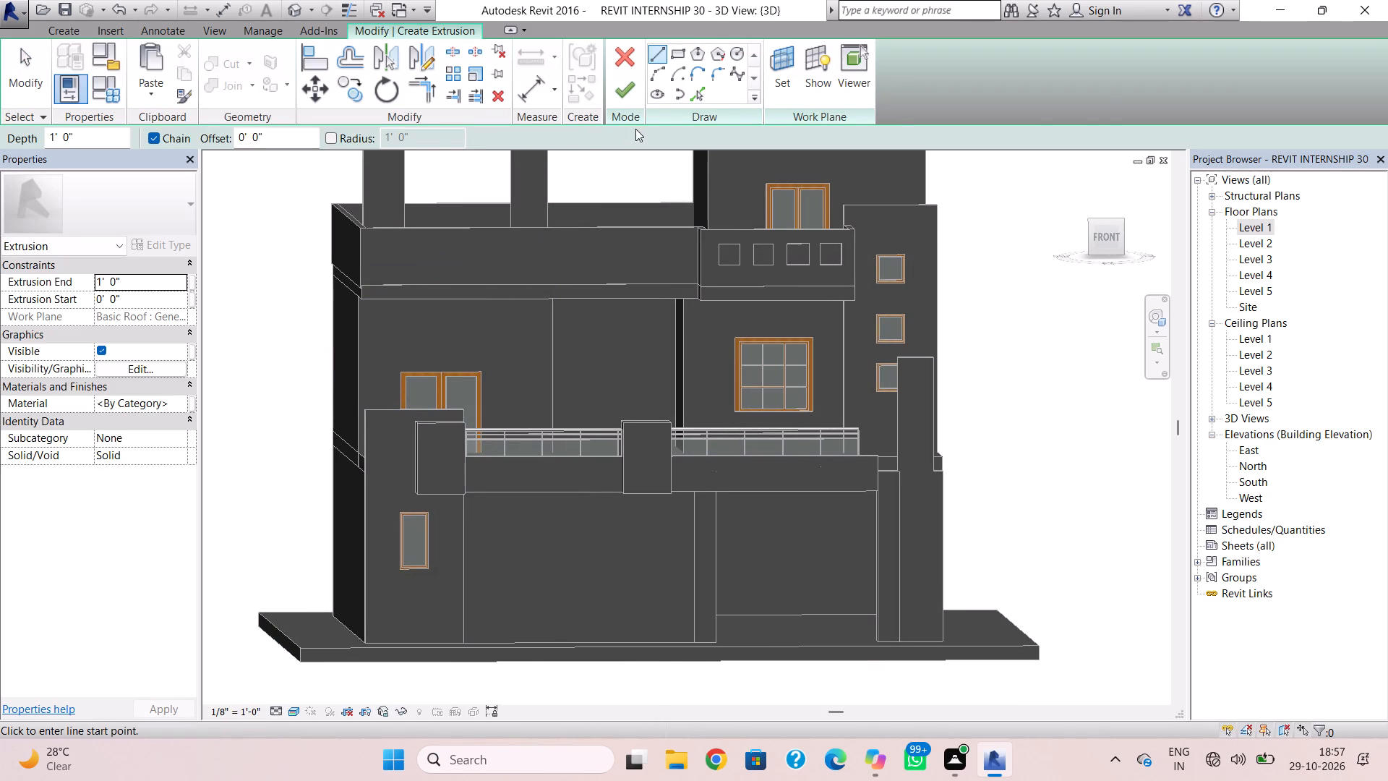
{"action": "left_click", "coordinate": [678, 50]}
{"action": "left_click", "coordinate": [389, 289]}
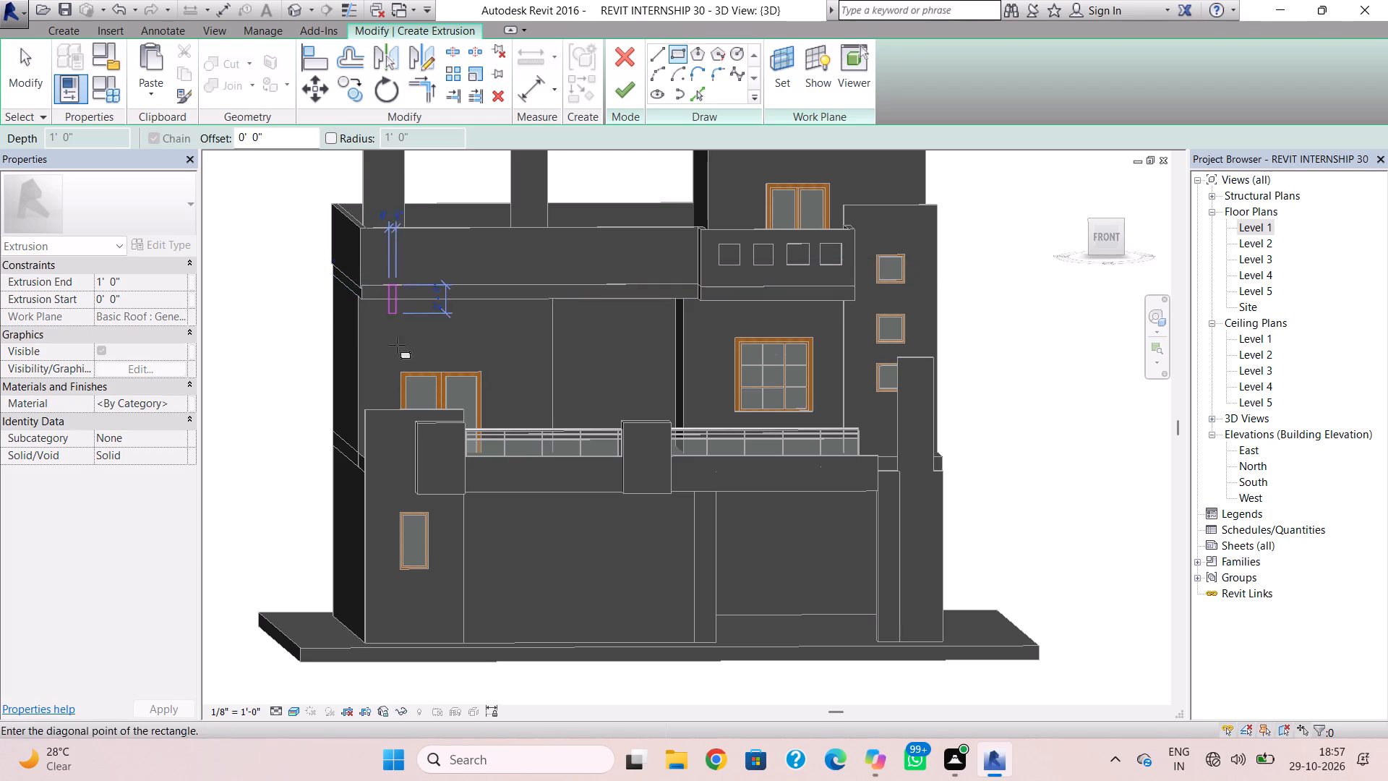
{"action": "right_click_drag", "start_coordinate": [394, 421], "coordinate": [393, 523], "text": "shift"}
{"action": "left_click", "coordinate": [393, 522]}
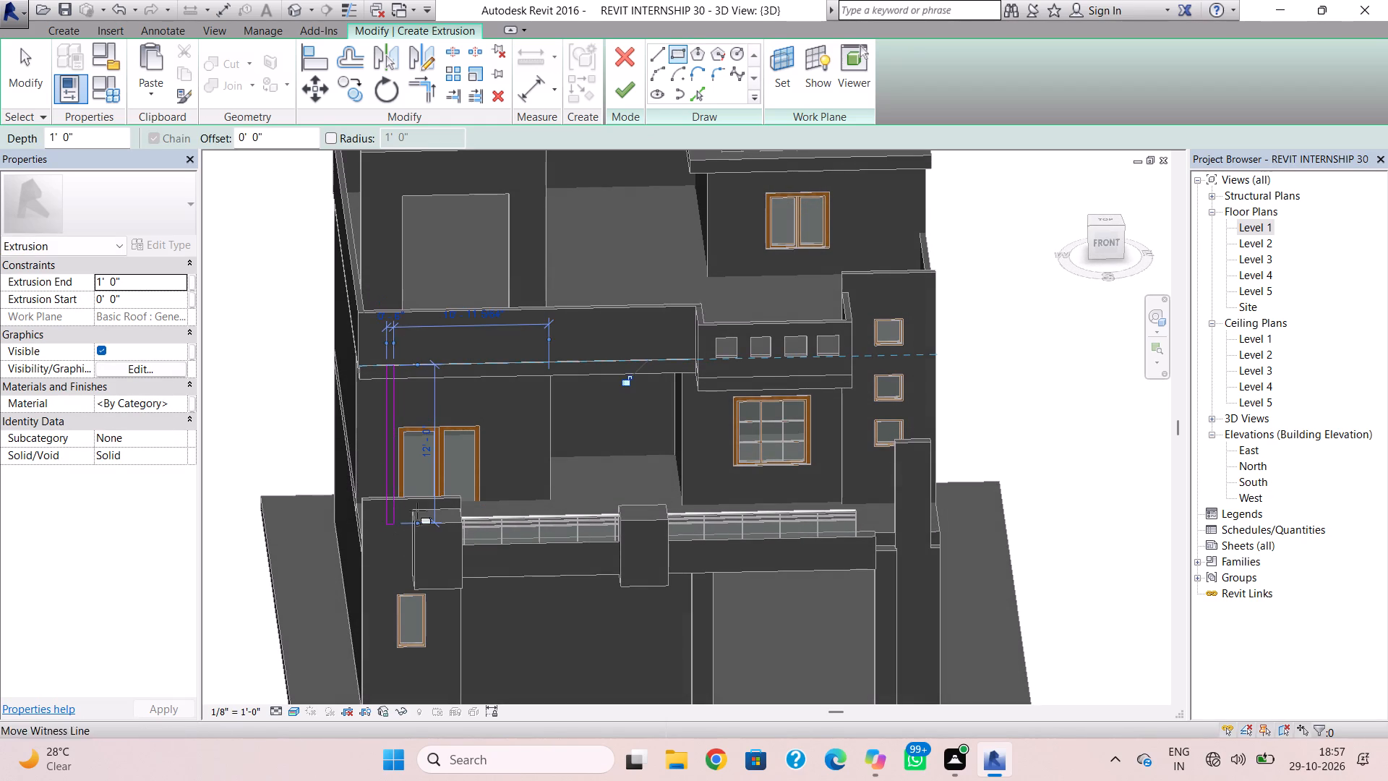
{"action": "key", "text": "Escape"}
Sketch two more narrow vertical rectangles down from the roof edge, east of the first, and complete the 1' 0" deep extrusion.
{"action": "left_click", "coordinate": [407, 364]}
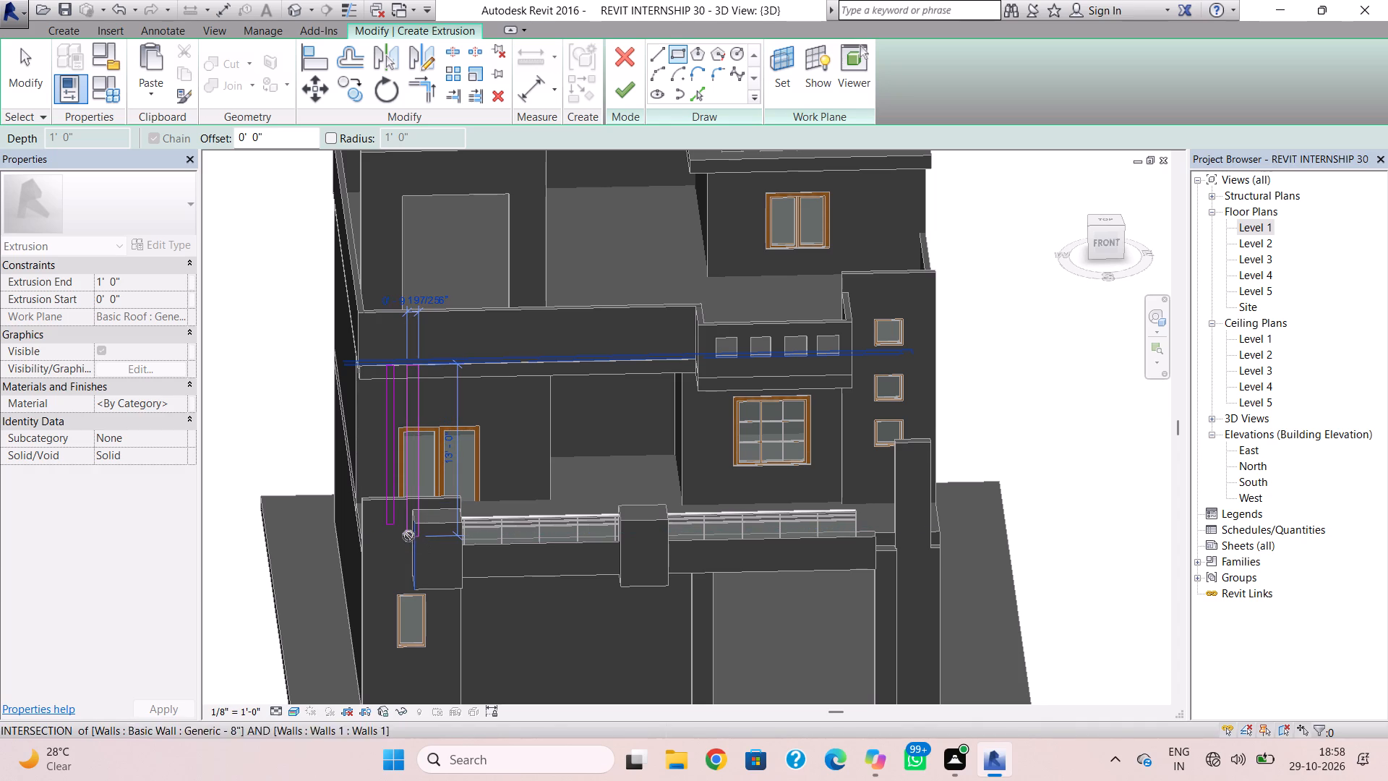
{"action": "scroll", "coordinate": [406, 521], "scroll_direction": "up", "scroll_amount": 5}
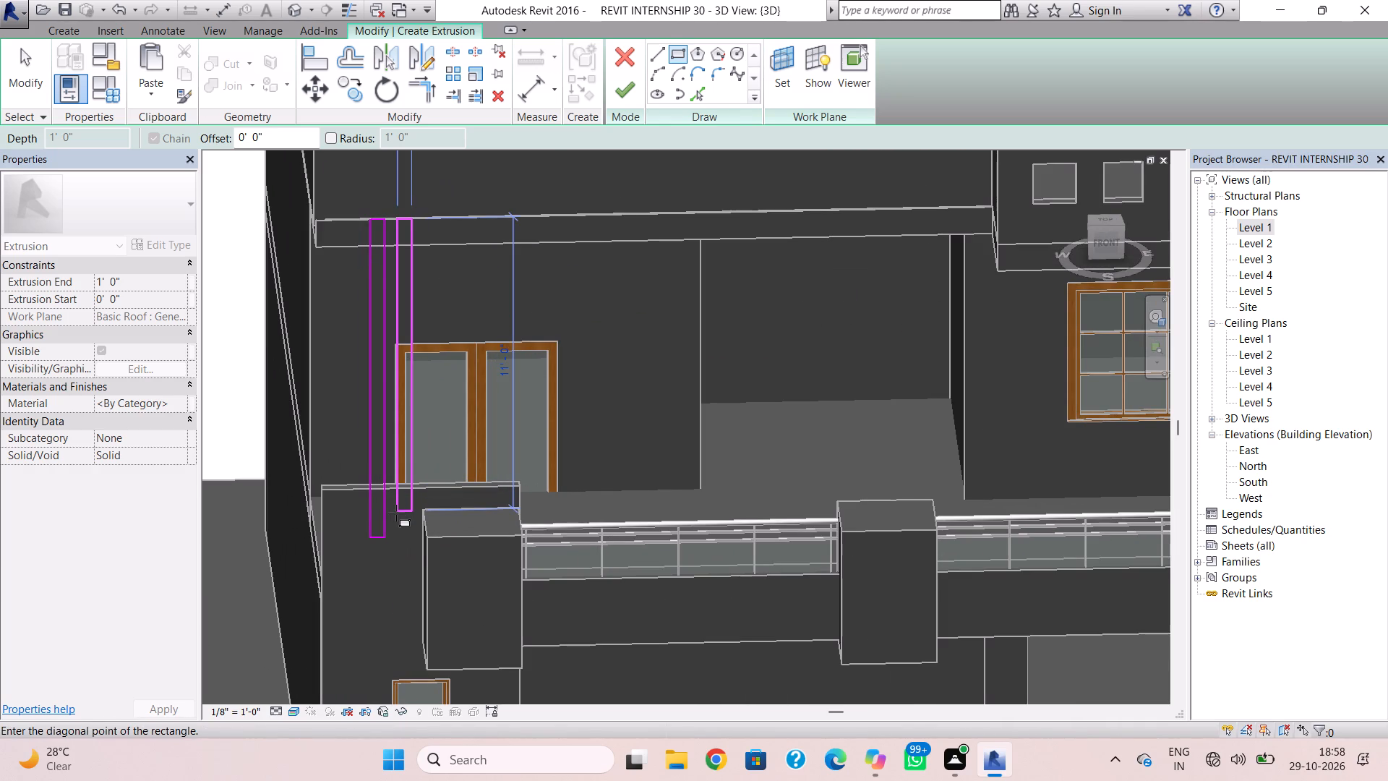
{"action": "left_click", "coordinate": [396, 516]}
{"action": "key", "text": "Escape"}
{"action": "left_click_drag", "start_coordinate": [425, 220], "coordinate": [426, 227]}
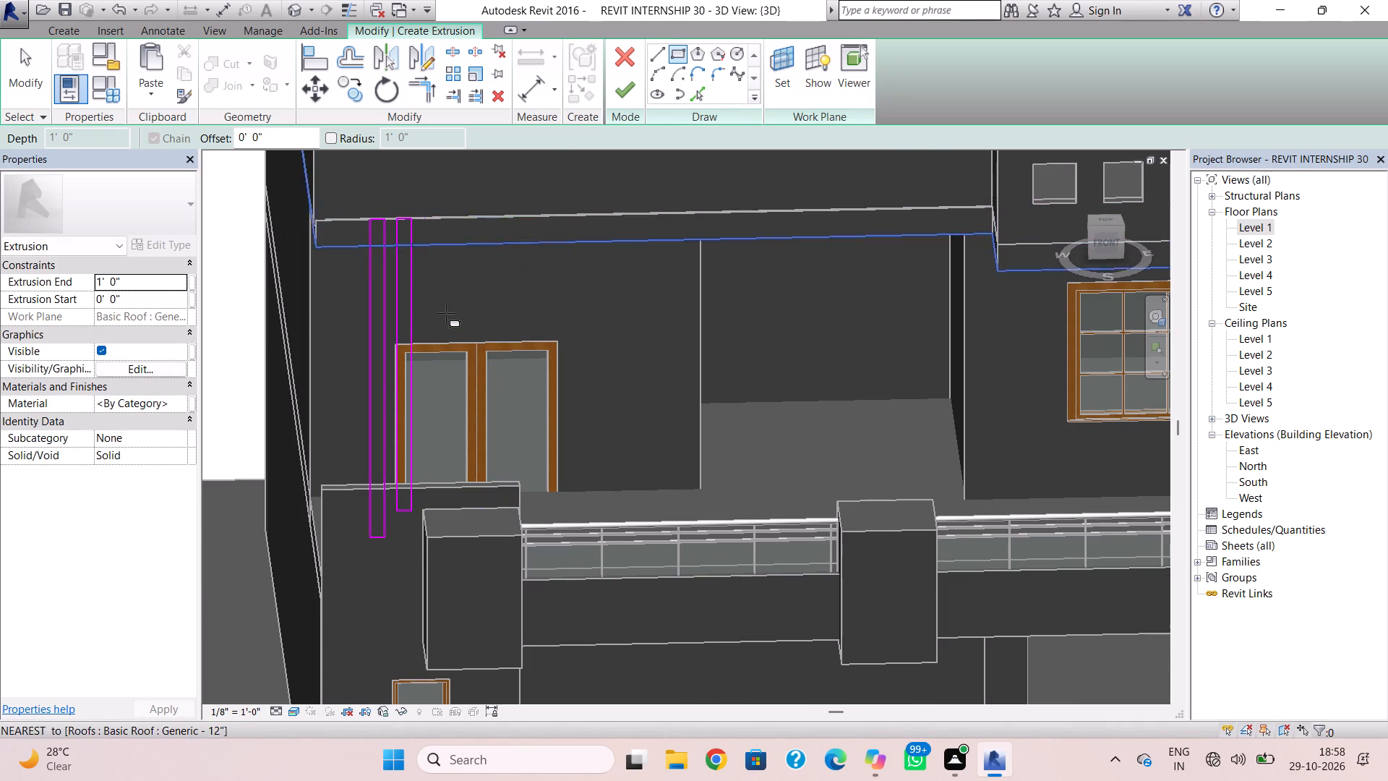
{"action": "left_click", "coordinate": [437, 508]}
{"action": "key", "text": "Escape"}
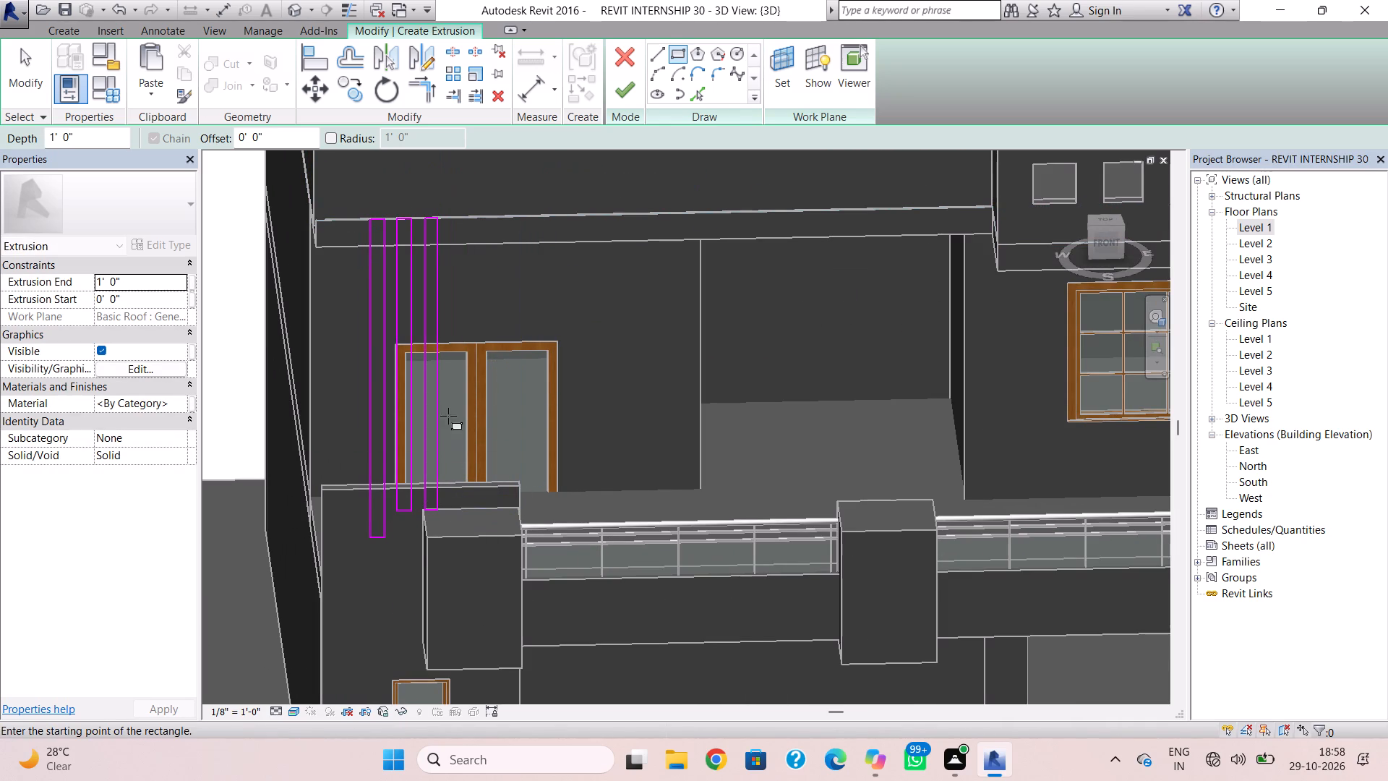
{"action": "left_click", "coordinate": [622, 95]}
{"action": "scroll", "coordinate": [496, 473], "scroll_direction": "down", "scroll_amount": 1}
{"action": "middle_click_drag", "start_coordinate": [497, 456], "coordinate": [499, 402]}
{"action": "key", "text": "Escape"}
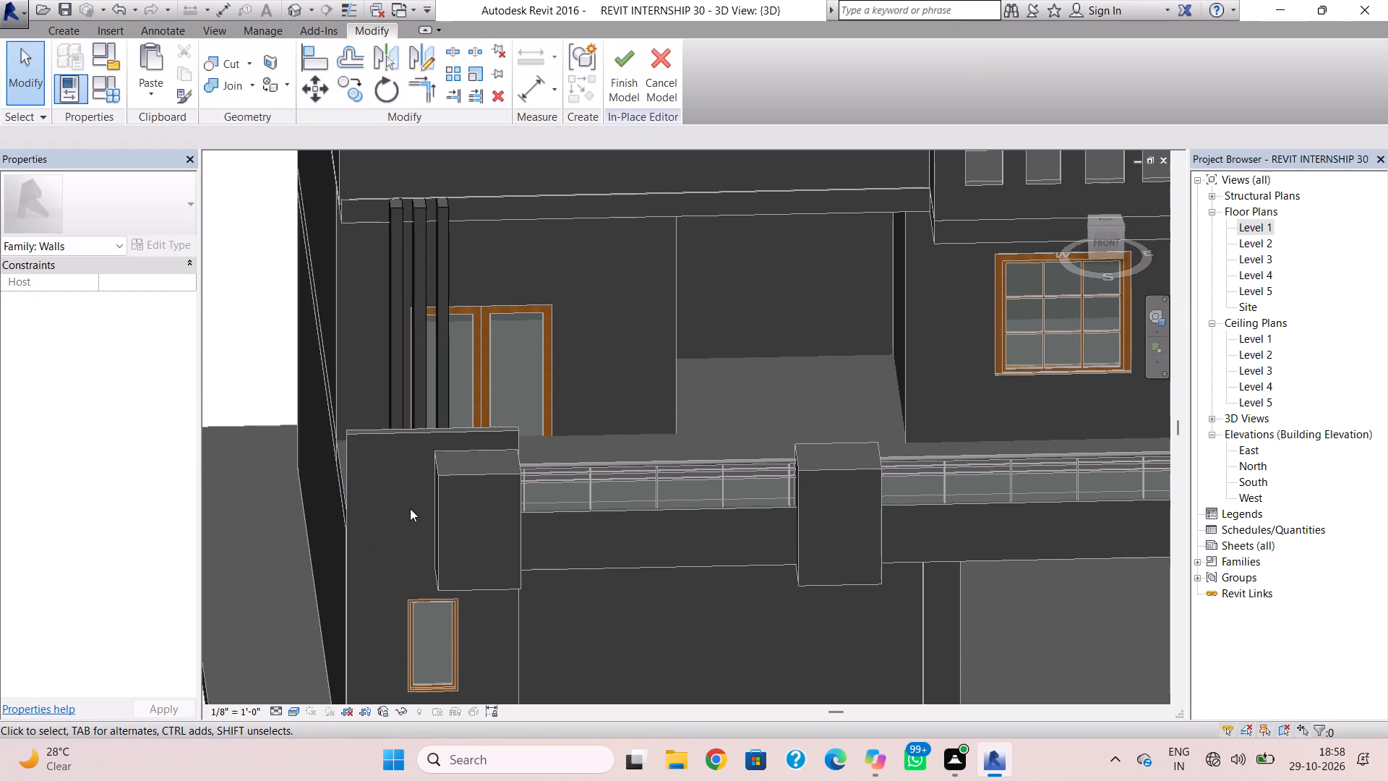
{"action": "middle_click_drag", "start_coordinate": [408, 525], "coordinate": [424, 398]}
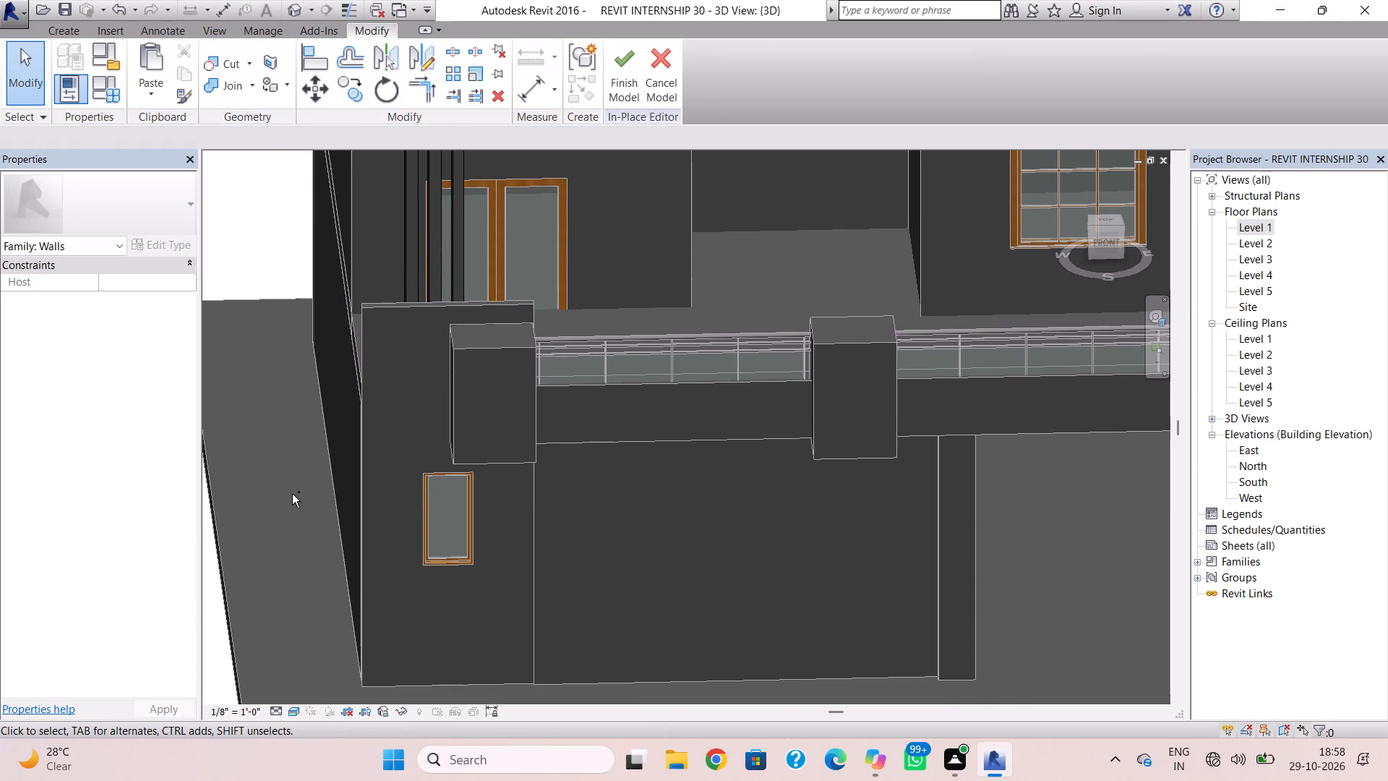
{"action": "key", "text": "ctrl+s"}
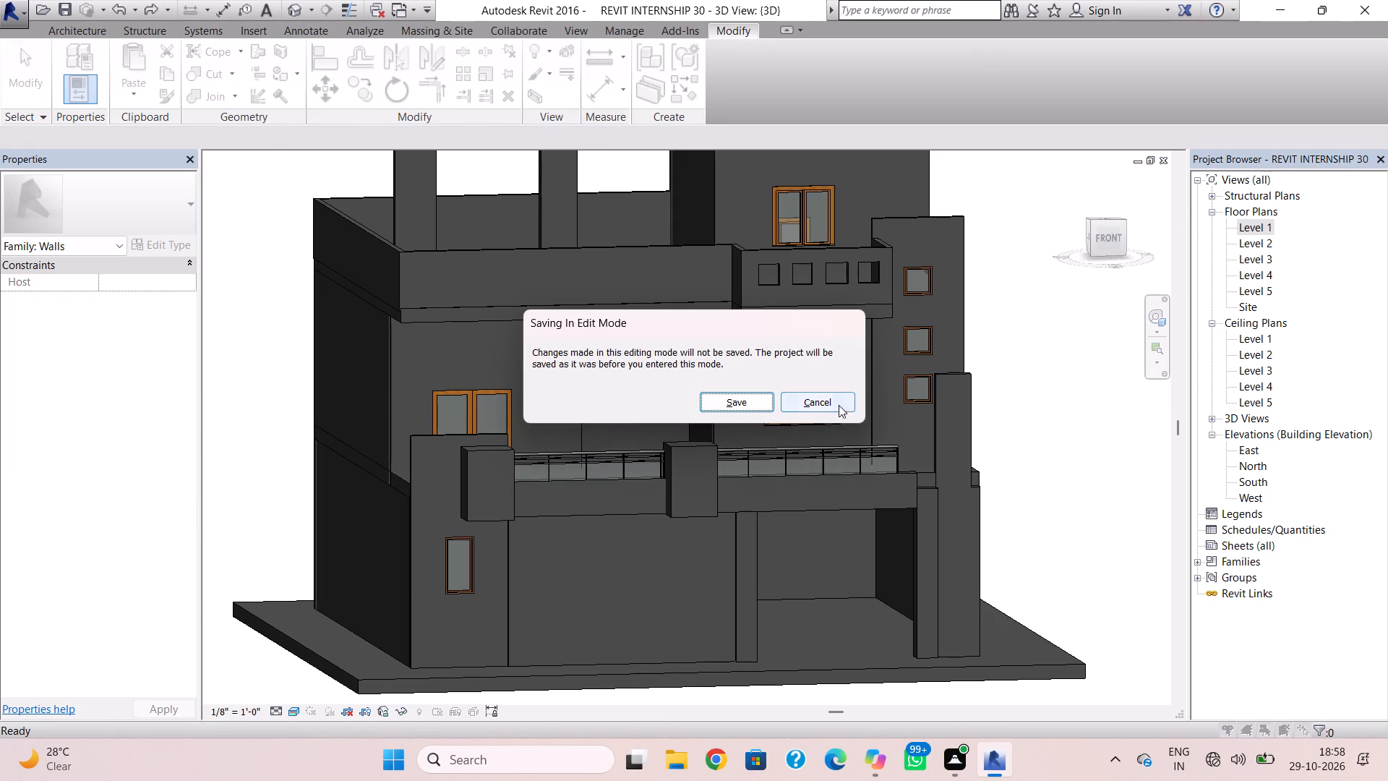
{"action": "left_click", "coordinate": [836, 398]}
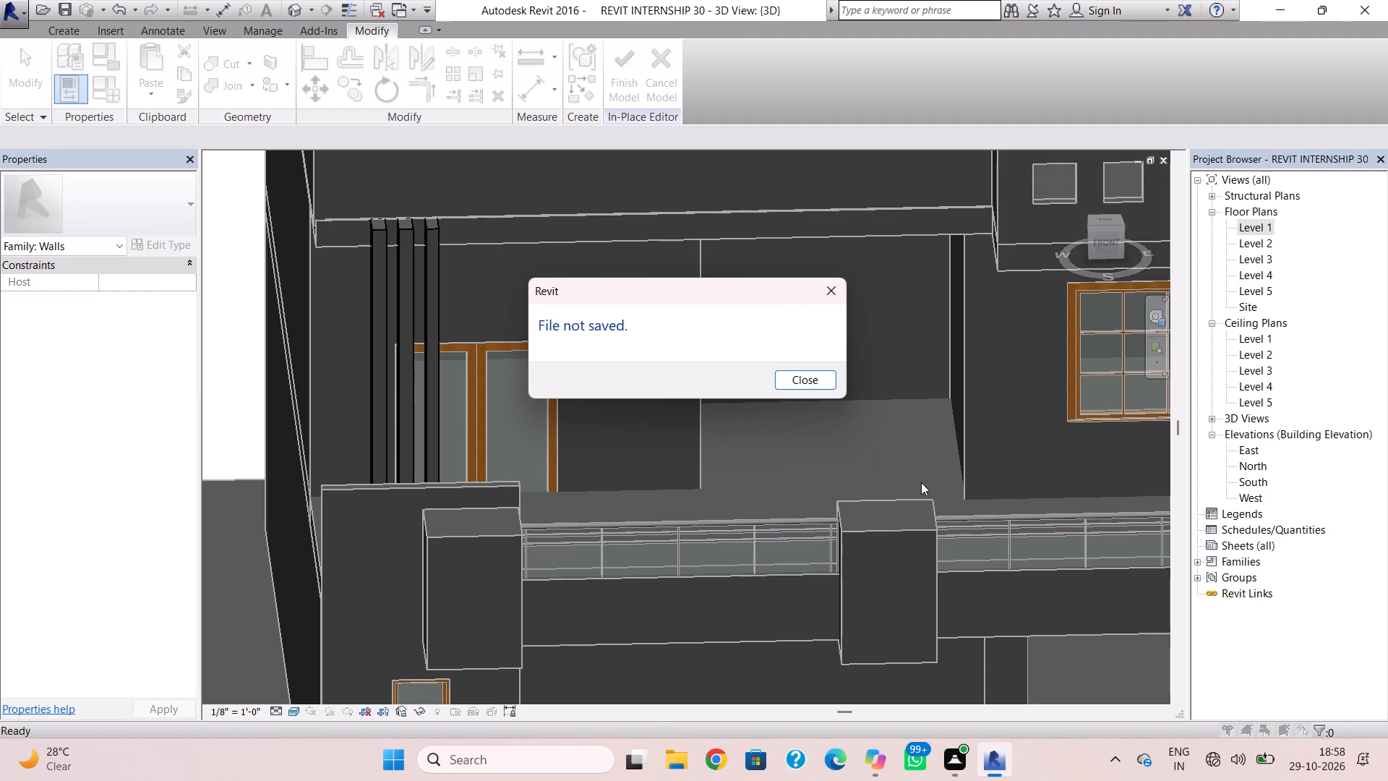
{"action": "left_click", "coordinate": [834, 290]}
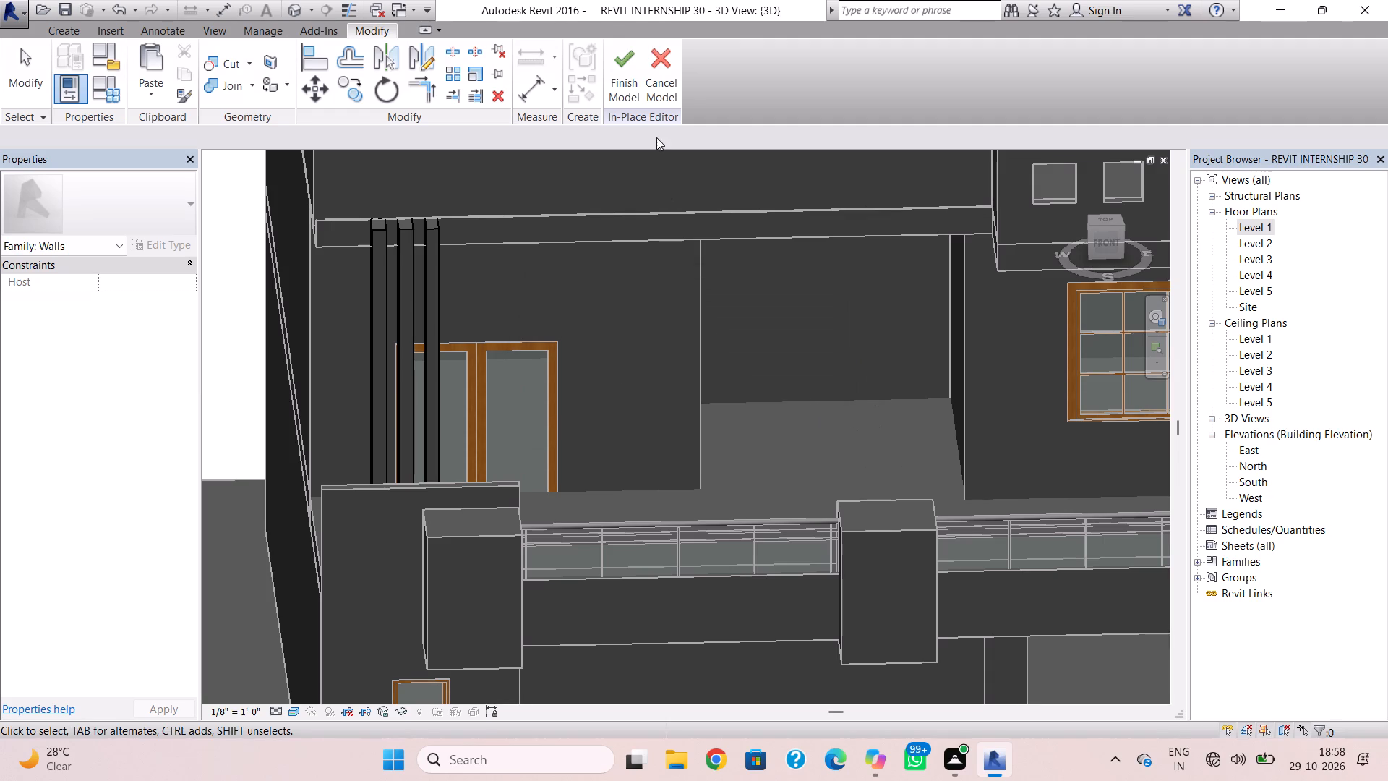
Finish the in-place model of the vertical facade strips and save the project.
{"action": "left_click", "coordinate": [622, 65]}
{"action": "key", "text": "ctrl+s"}
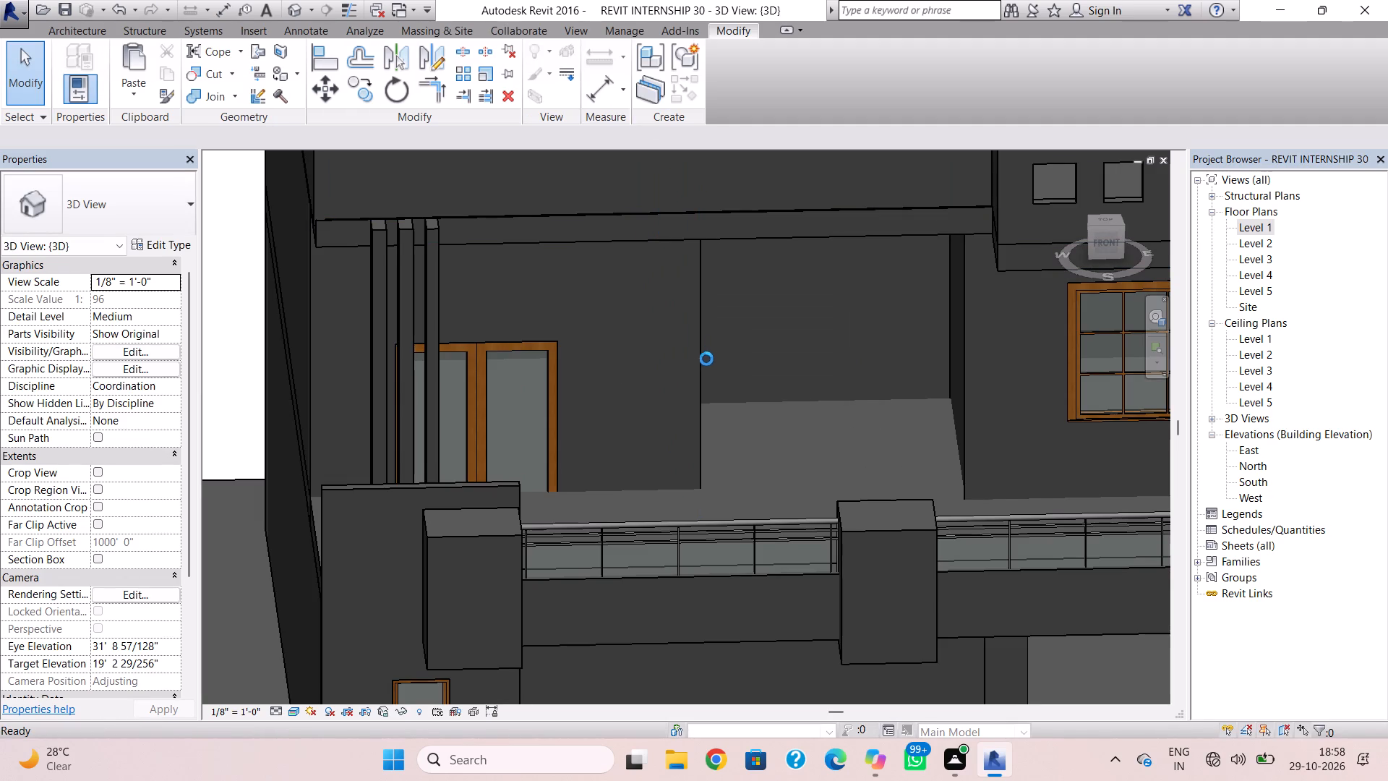
Print the 3D view to a PDF named REVIT INTERNSHIP 30 in the Desktop folder.
{"action": "key", "text": "ctrl+p"}
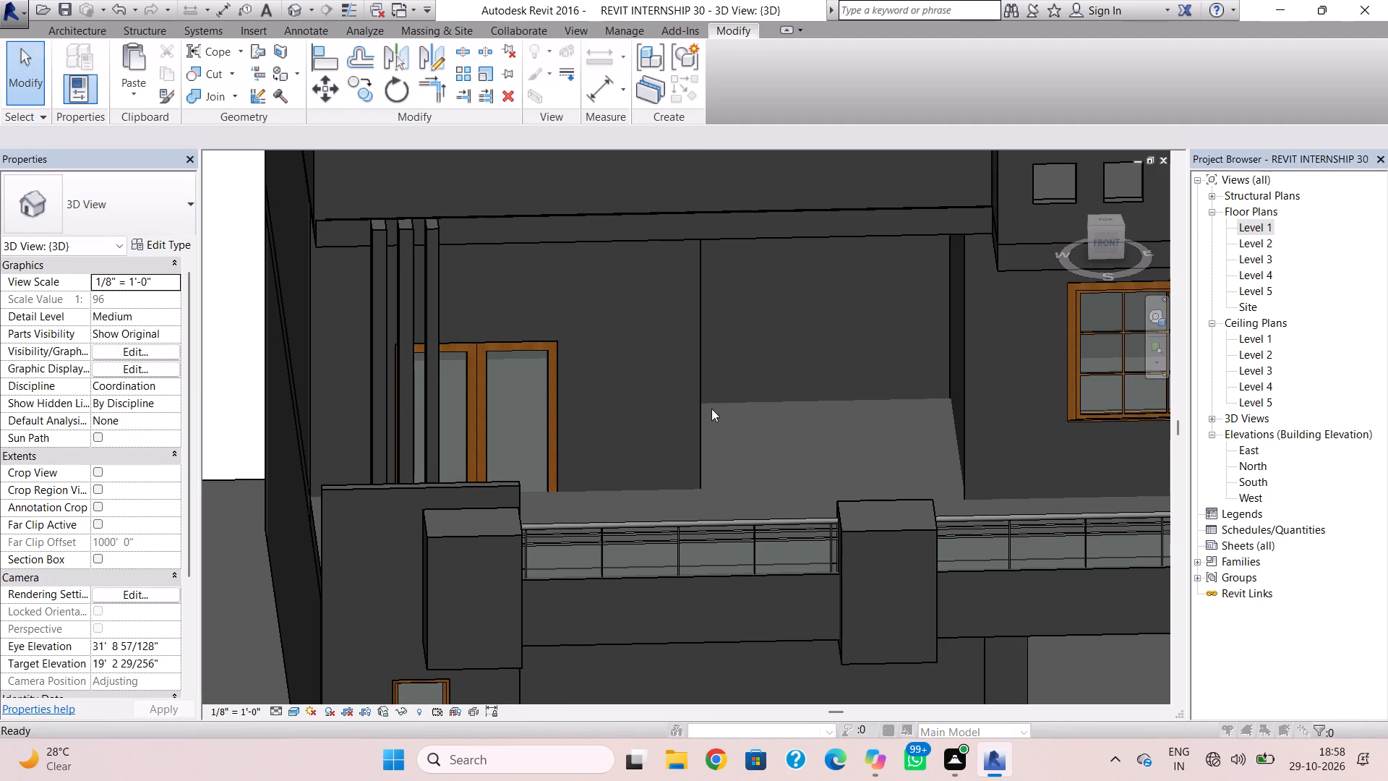
{"action": "left_click", "coordinate": [750, 579]}
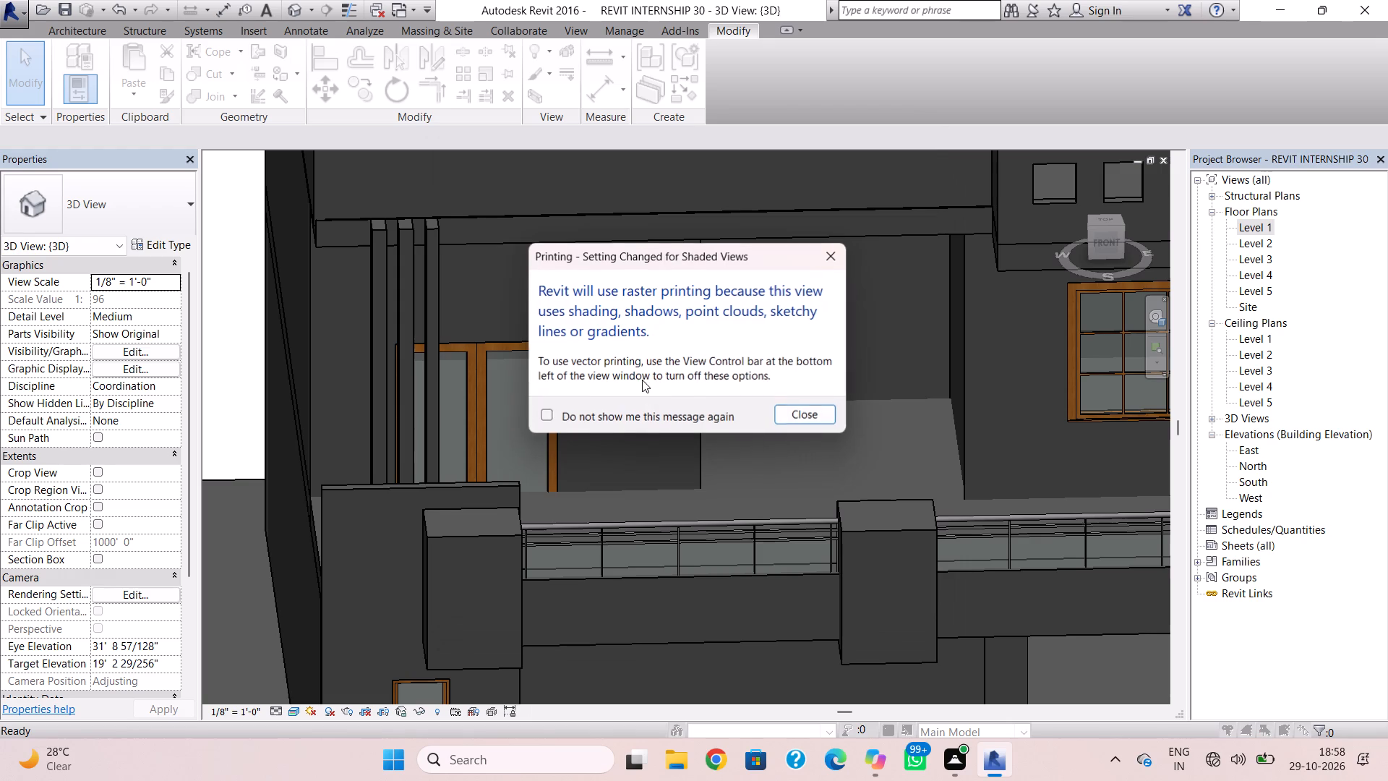
{"action": "left_click", "coordinate": [798, 411]}
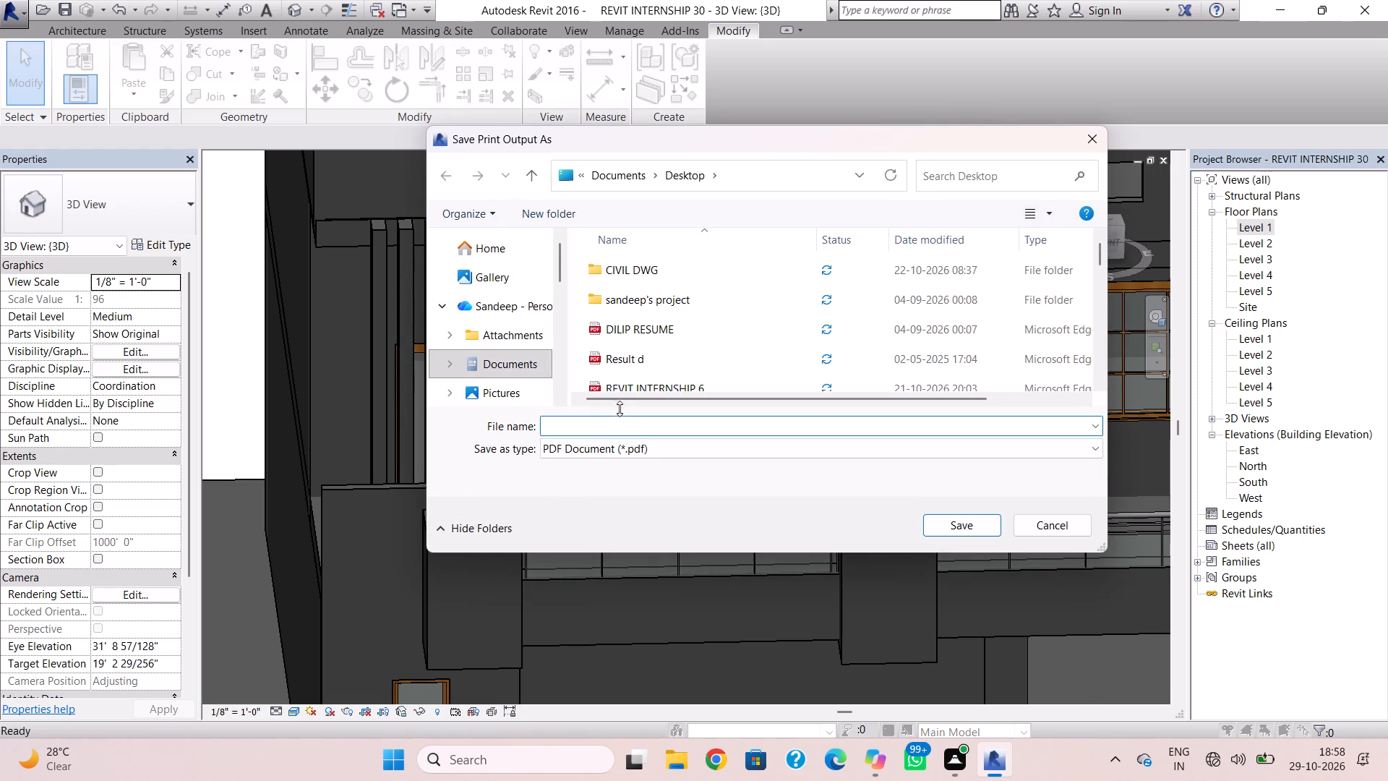
{"action": "type", "text": "REVIT"}
{"action": "key", "text": "space"}
{"action": "key", "text": "i"}
{"action": "type", "text": "NTER"}
{"action": "key", "text": "m"}
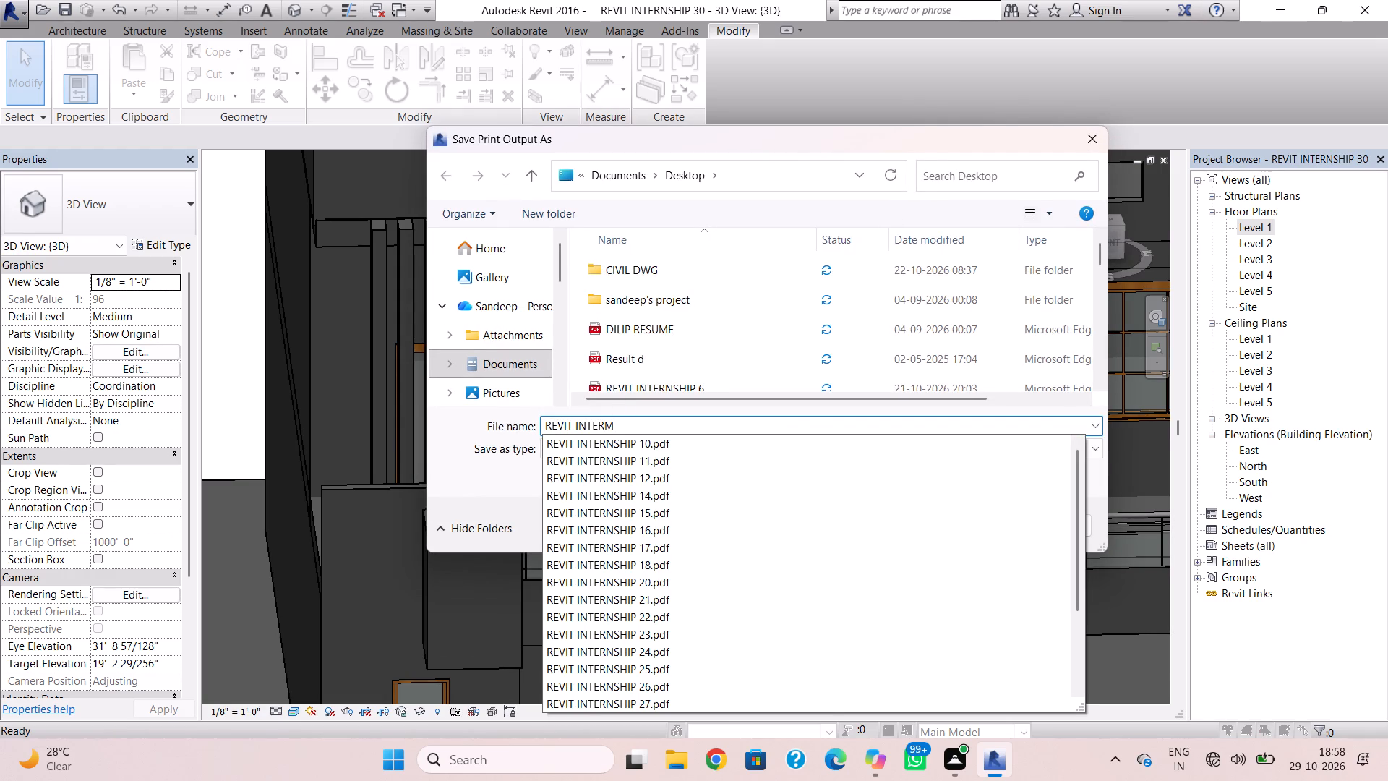
{"action": "key", "text": "BackSpace"}
{"action": "type", "text": "NSHIP 30"}
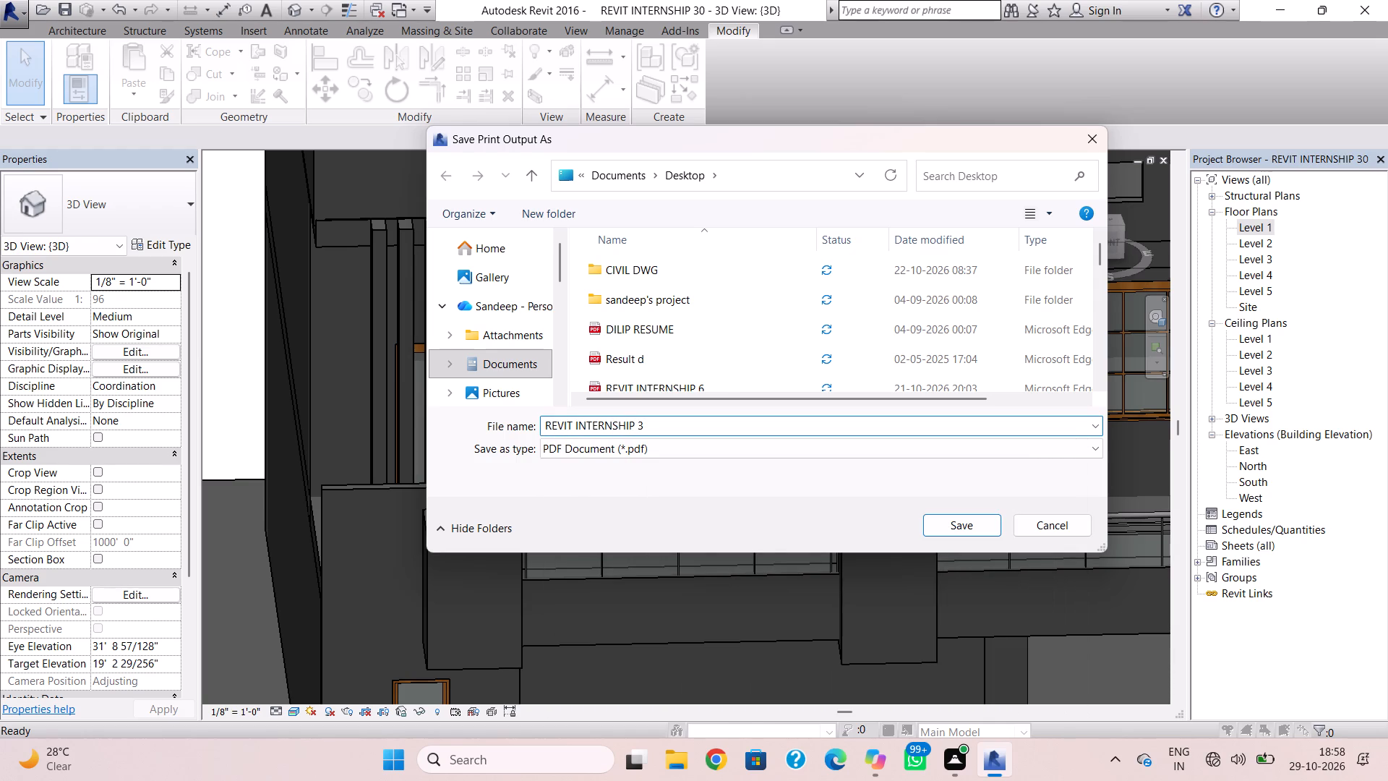
{"action": "left_click", "coordinate": [943, 512]}
{"action": "left_click", "coordinate": [949, 521]}
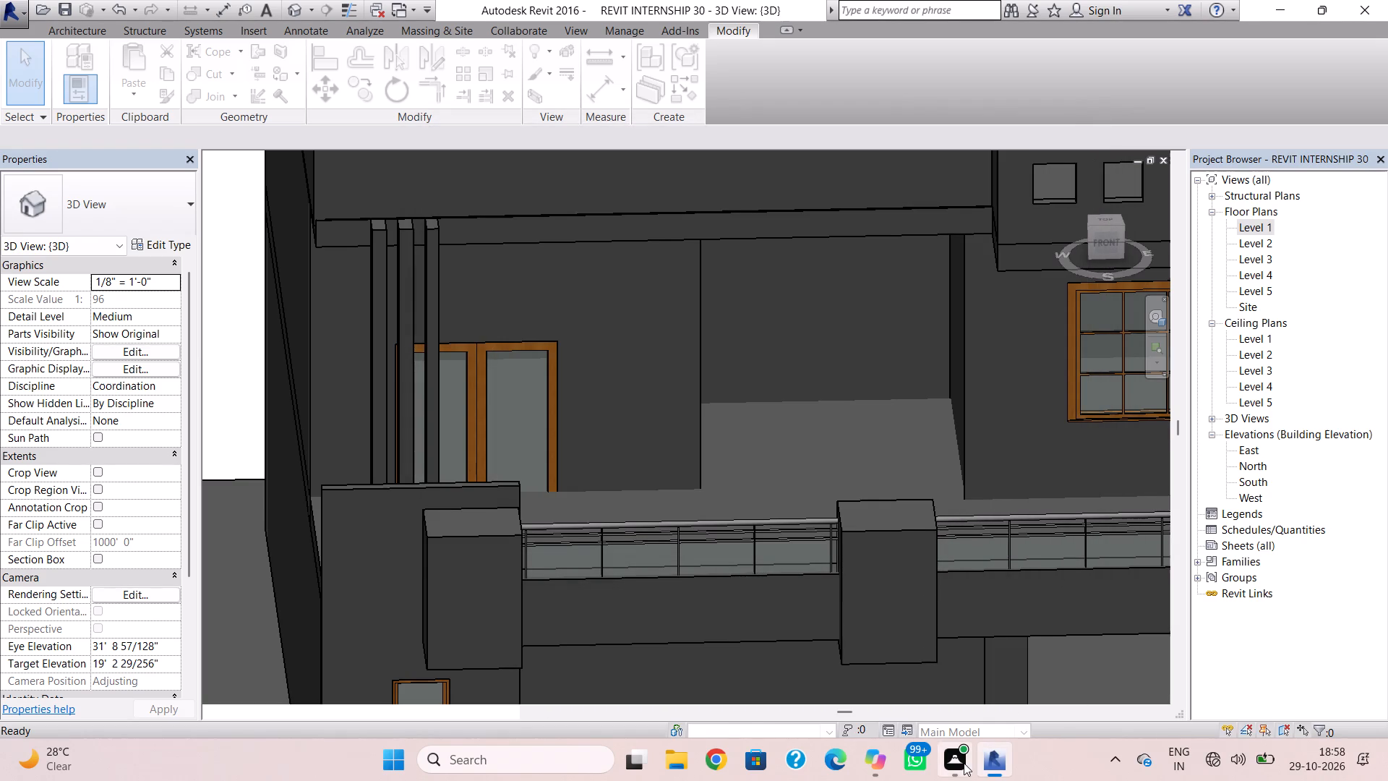